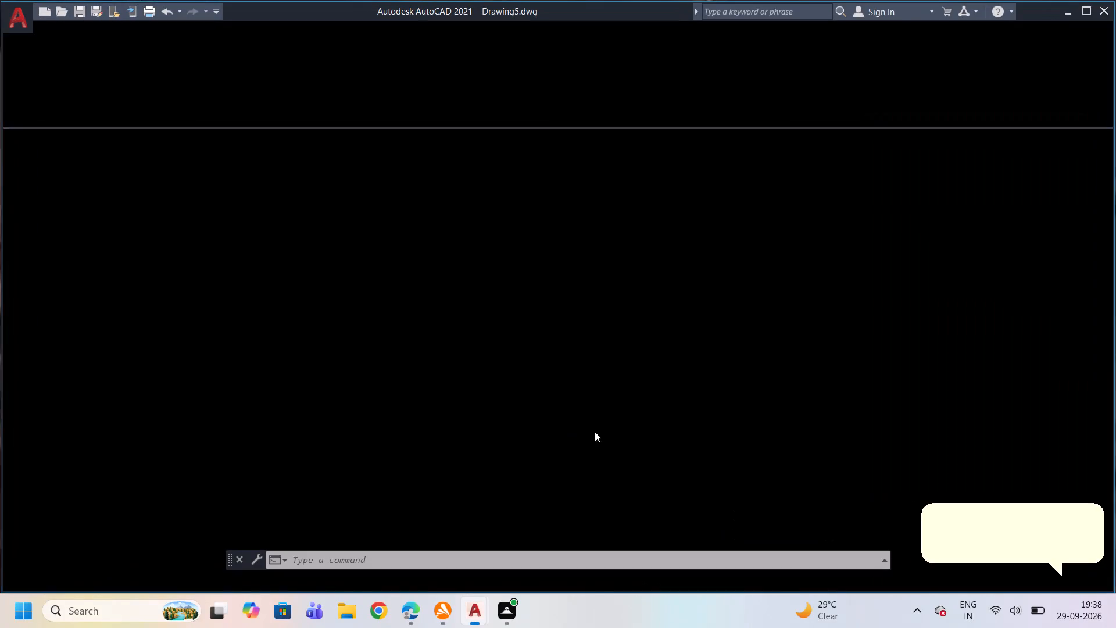
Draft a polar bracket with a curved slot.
Turn on command logging for Drawing5 with the LOGFILEON command.
scroll(605, 381, down, 1)
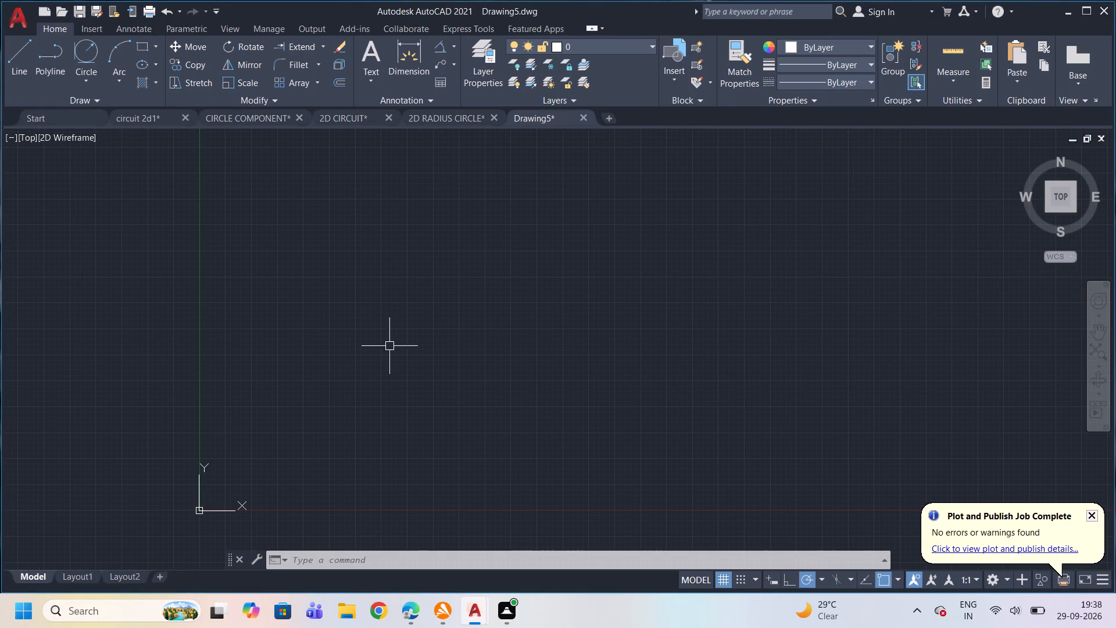
text(log)
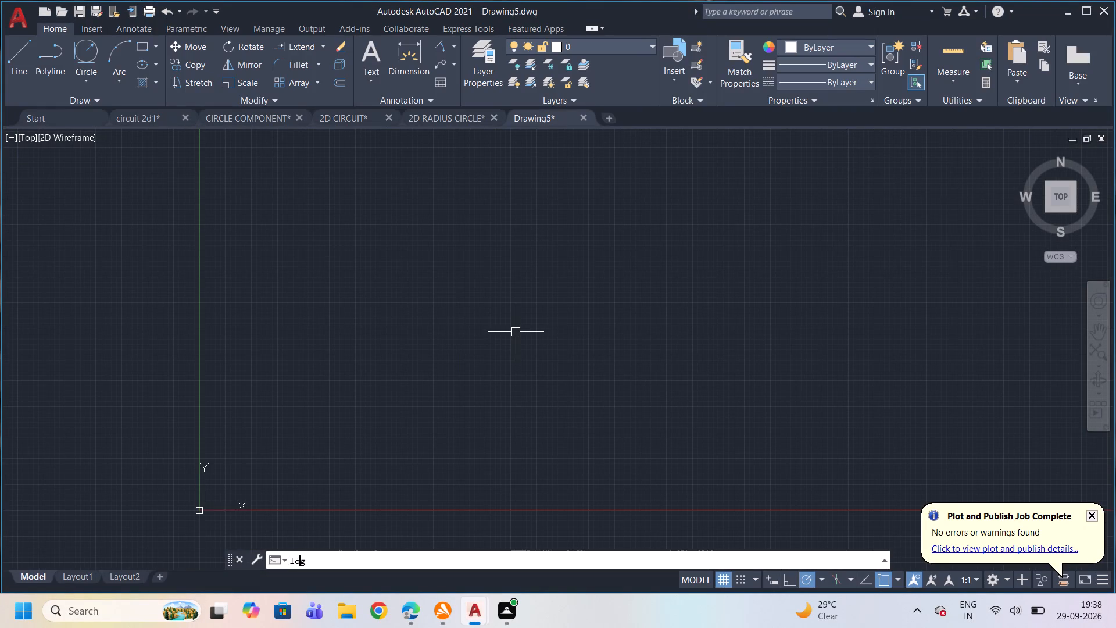
click(336, 441)
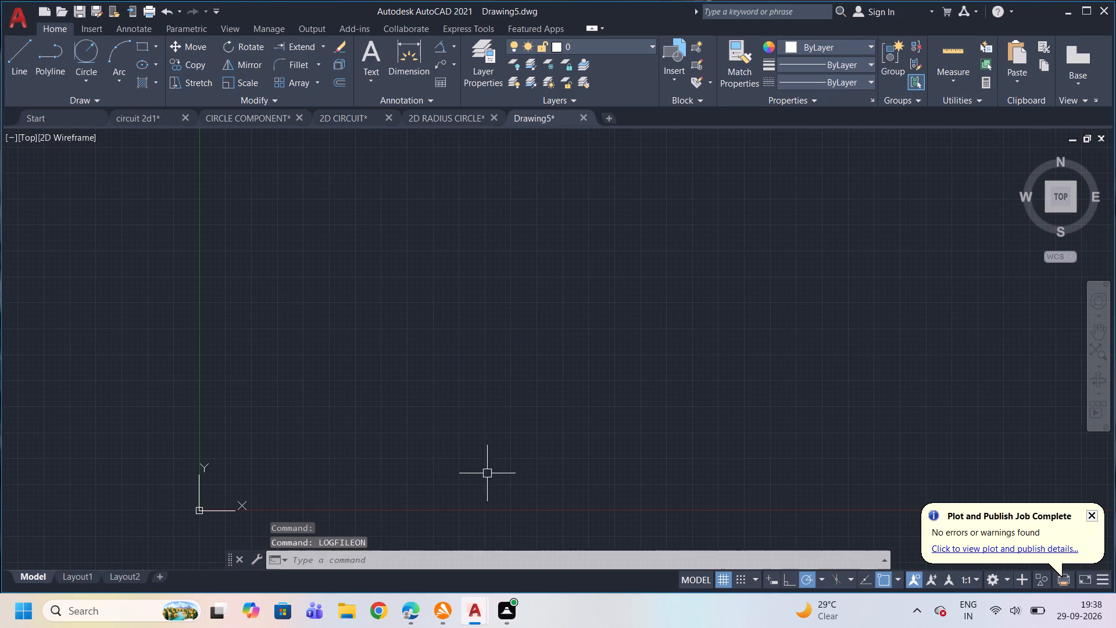
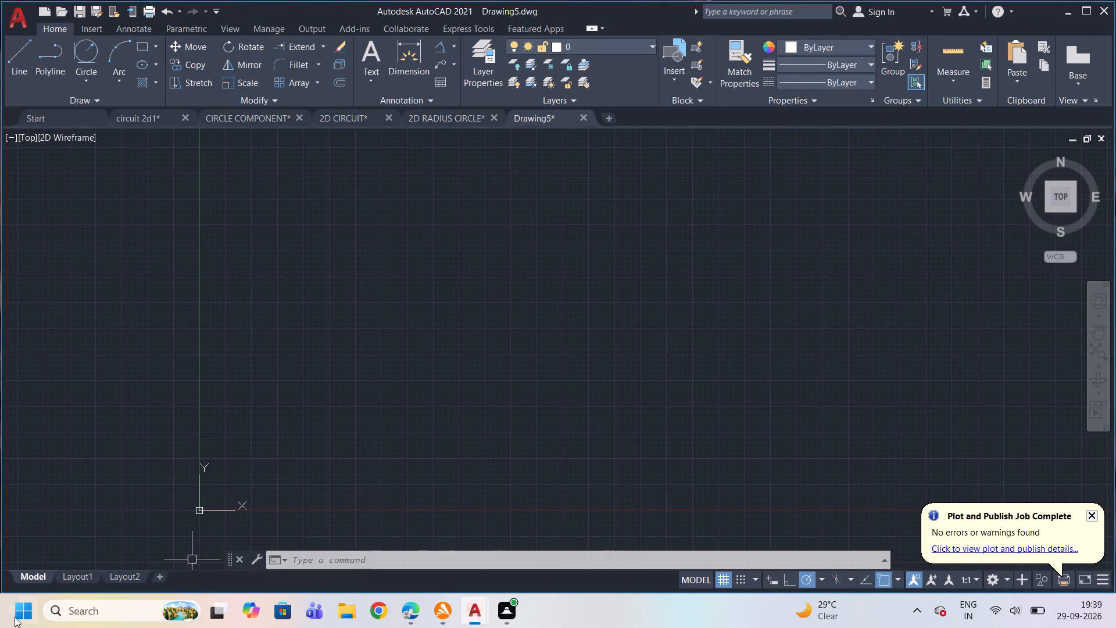
Turn on command logging for the drawing with the LOGFILEON command.
text(log)
click(339, 435)
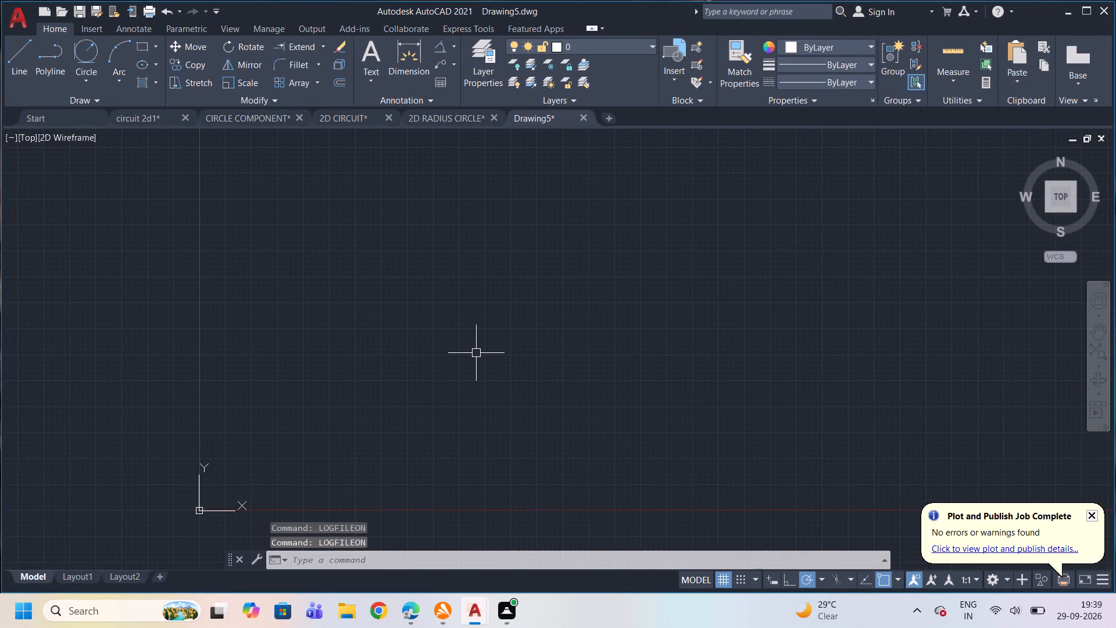
Draw a circle of radius 30 in the open area of the empty drawing.
key(c)
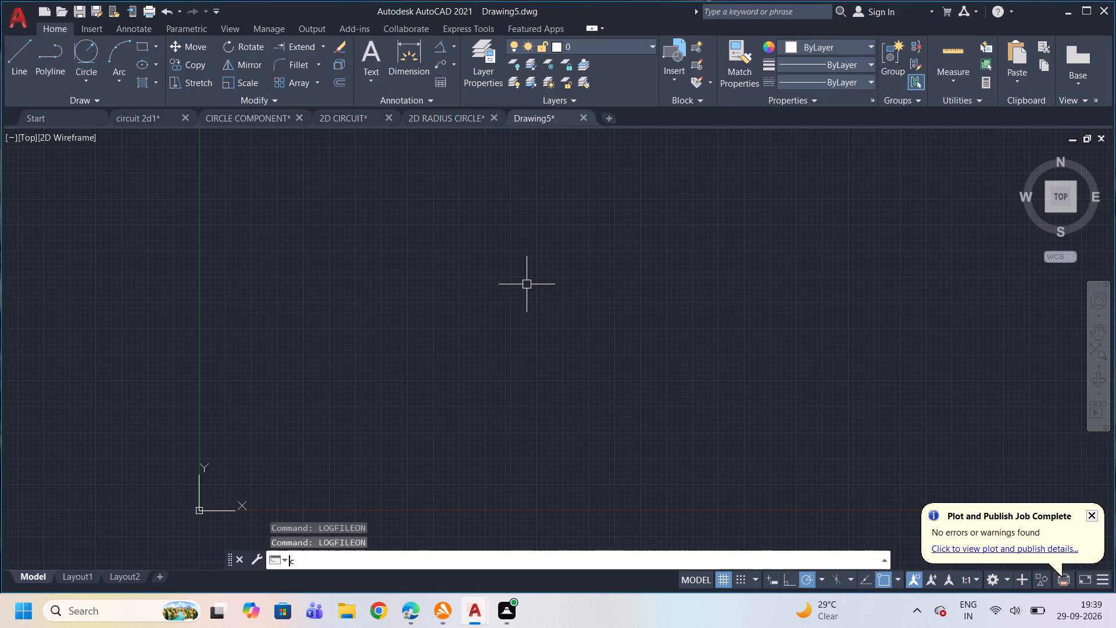
key(Return)
click(527, 285)
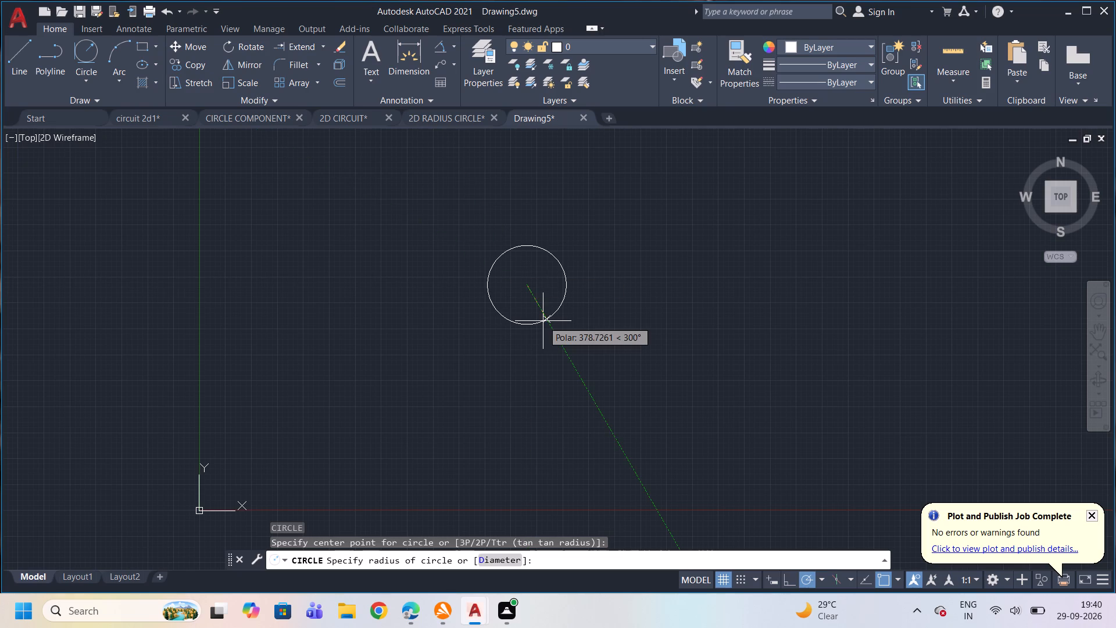
text(30)
key(Return)
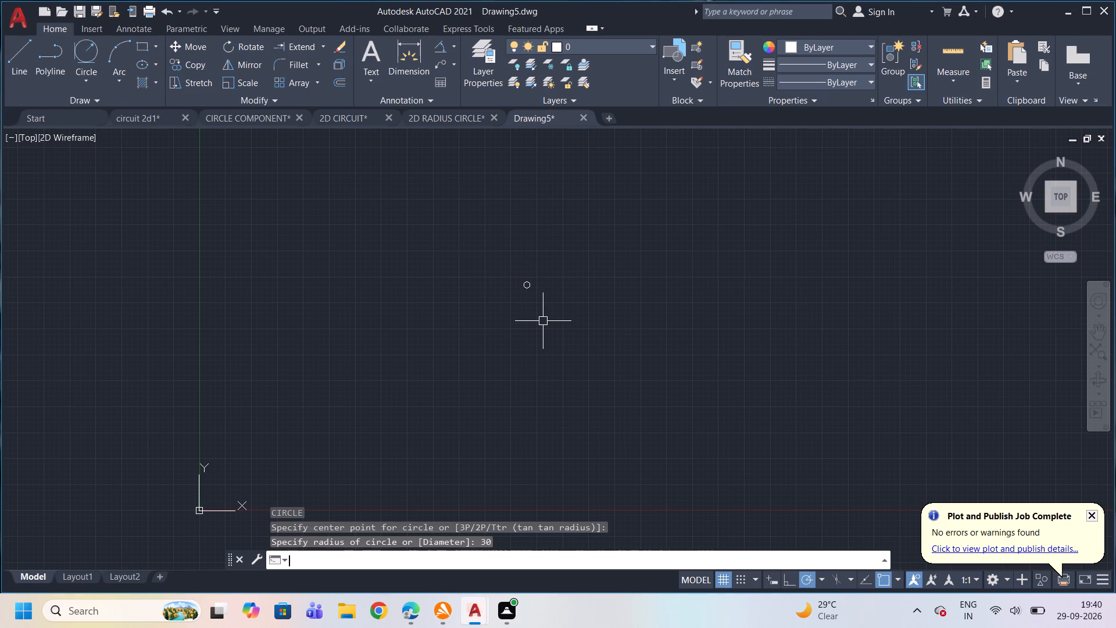
Draw a circle of radius 22 concentric with the radius 30 circle.
scroll(523, 259, up, 2)
scroll(524, 354, up, 2)
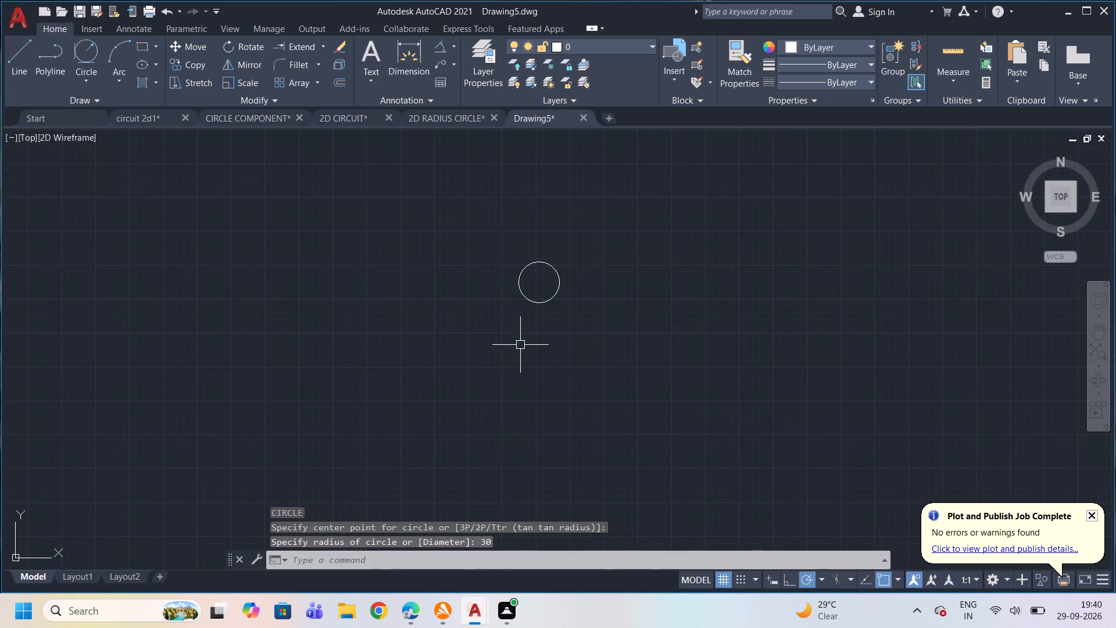
scroll(499, 293, up, 2)
key(c)
key(Return)
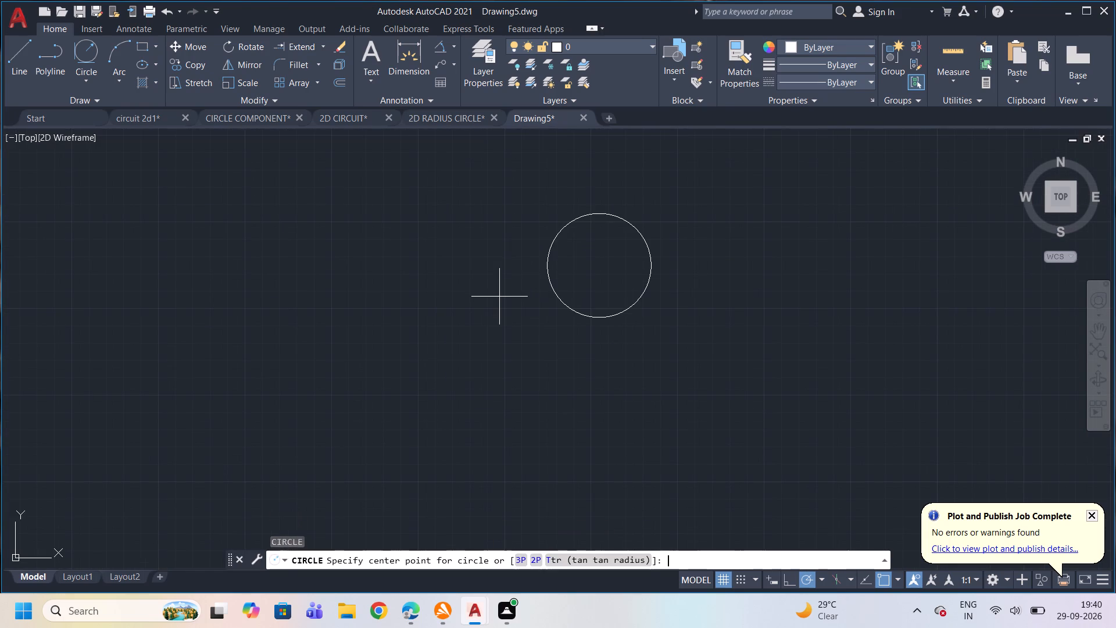
click(600, 269)
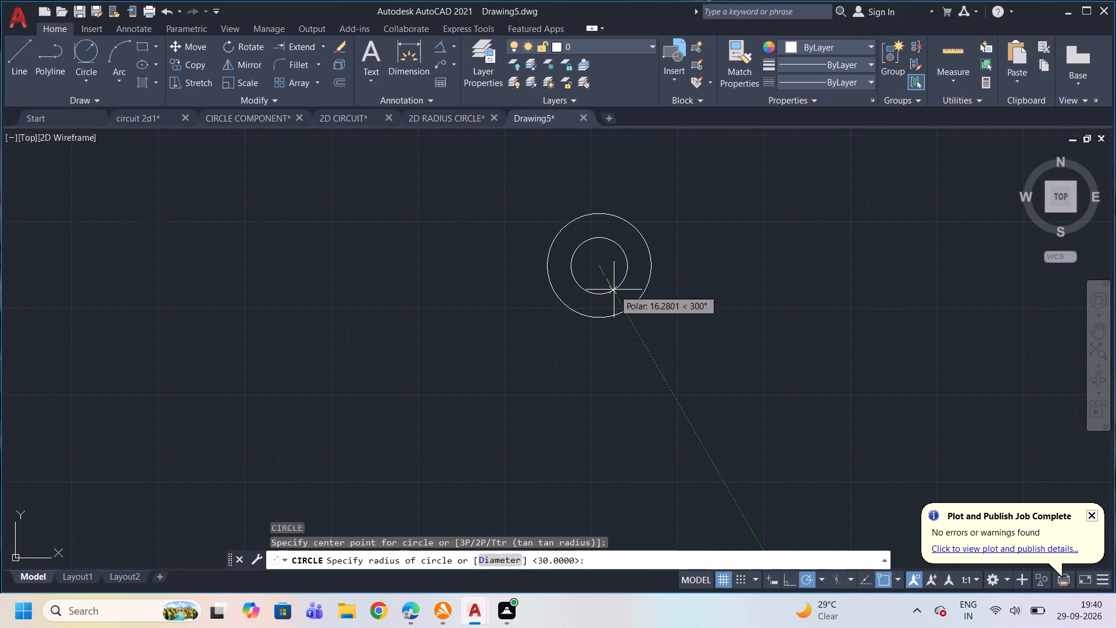
text(22)
key(Return)
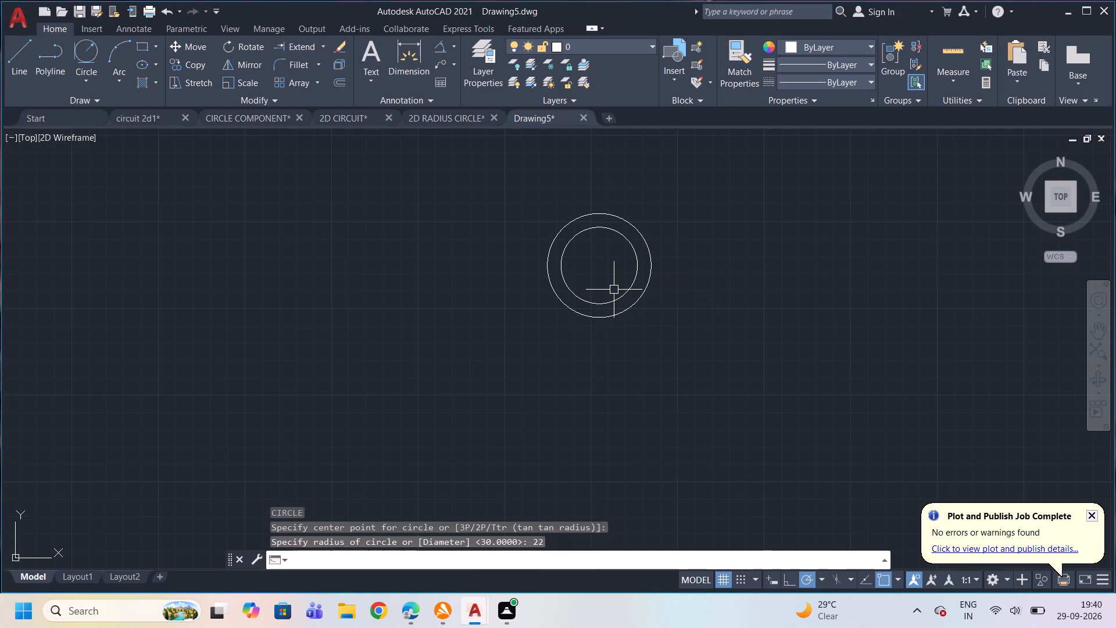
Draw a third concentric circle of radius 14 at the same centre as the other two.
key(c)
key(Return)
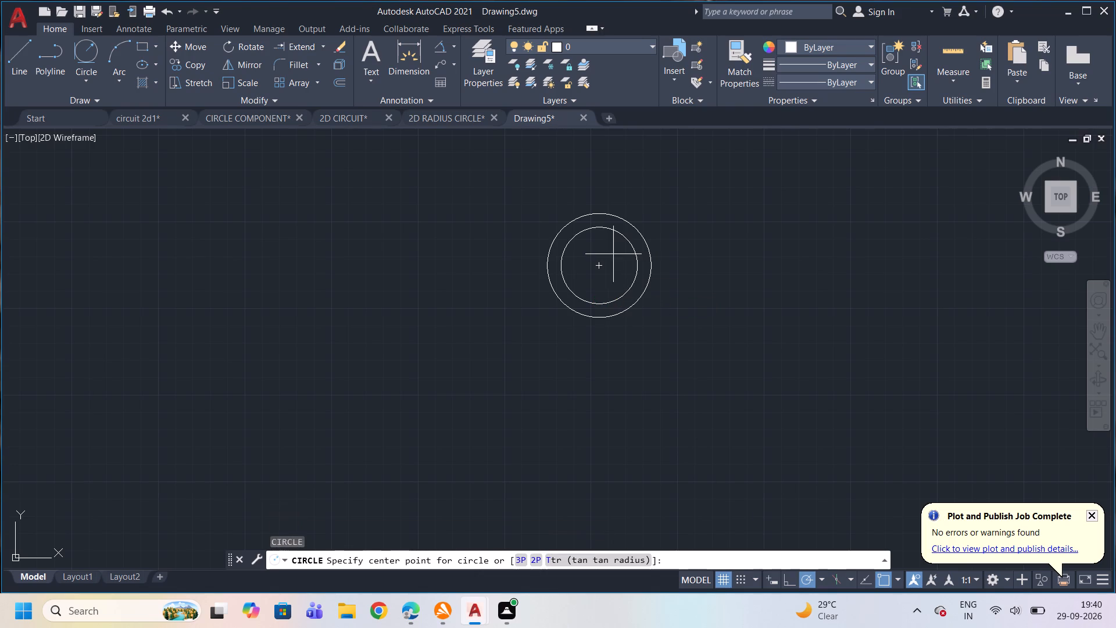
click(602, 263)
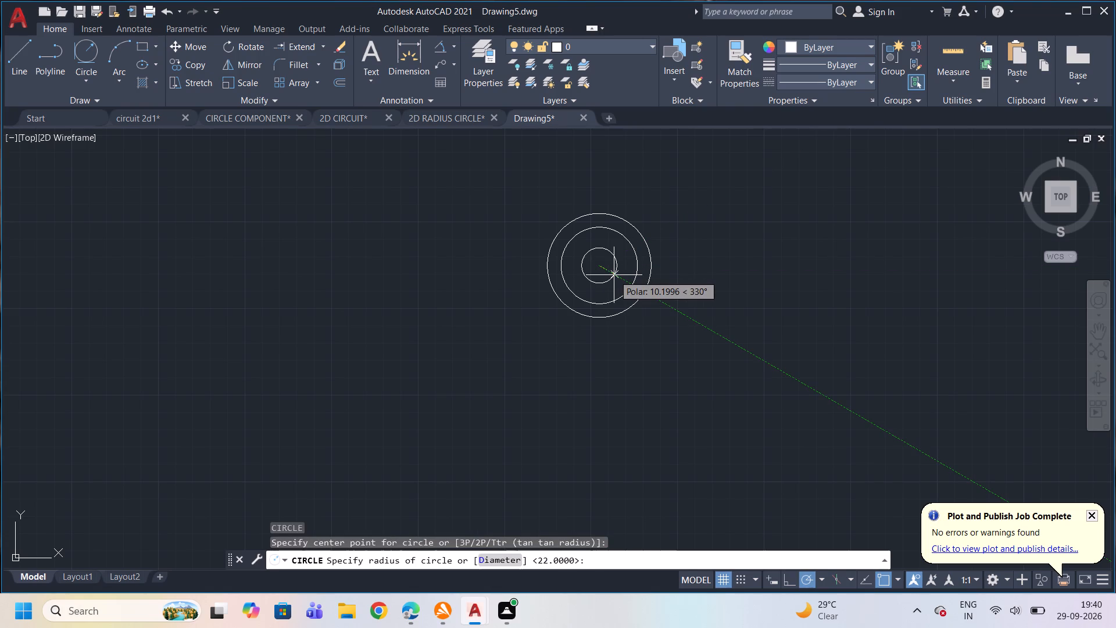
text(14)
key(Return)
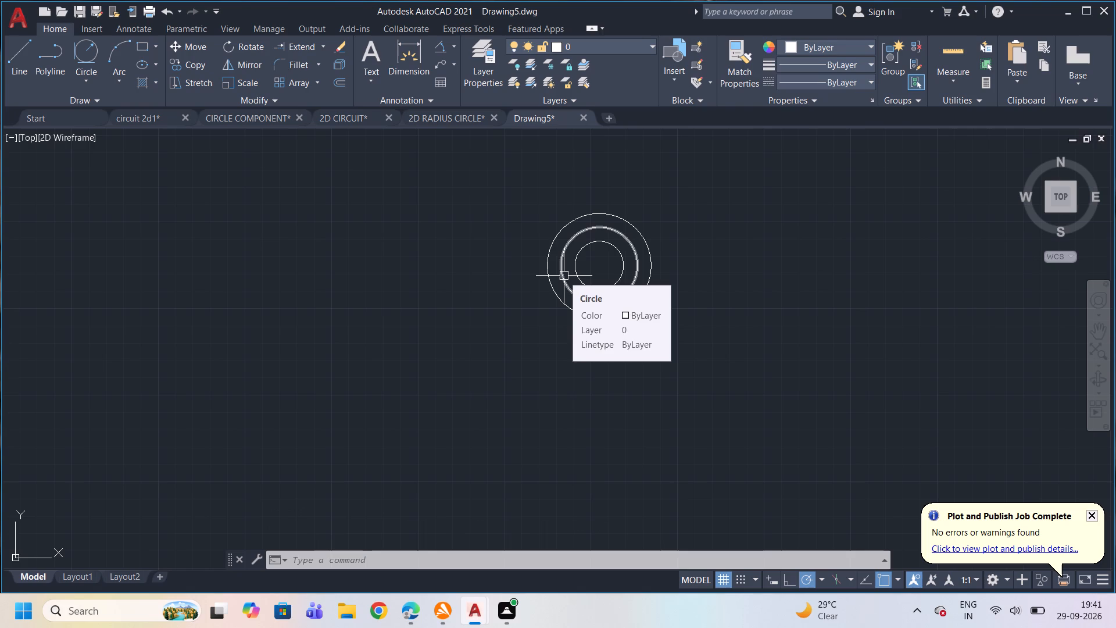
Draw horizontal and vertical centre lines crossing at the circles' common centre, extending past the outer circle on all sides.
scroll(585, 262, up, 1)
scroll(576, 210, up, 1)
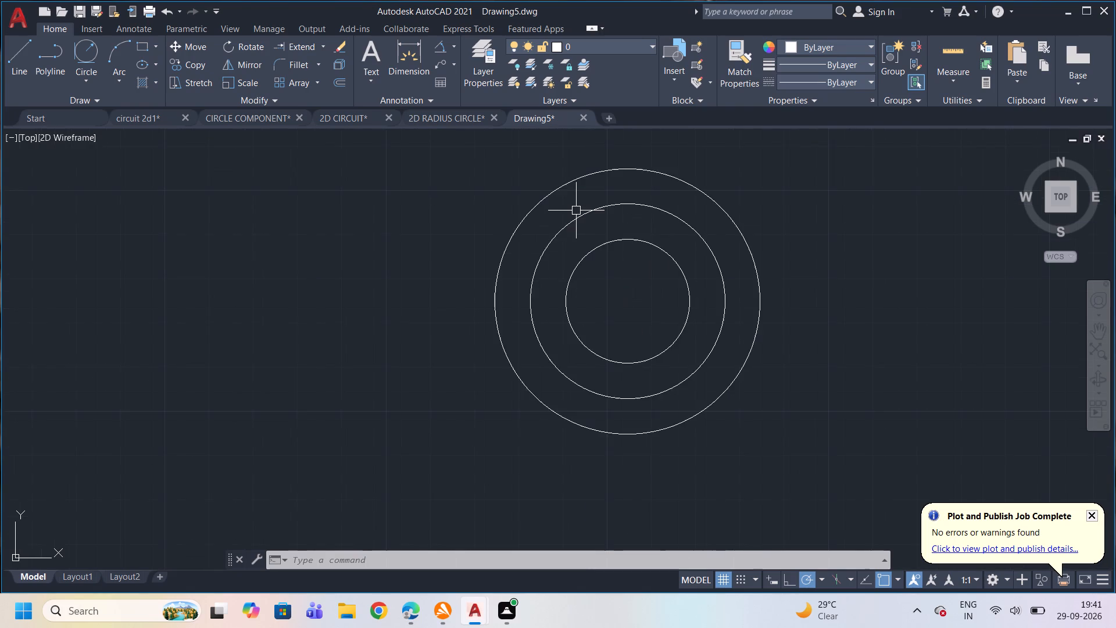
scroll(576, 210, down, 1)
scroll(563, 187, up, 1)
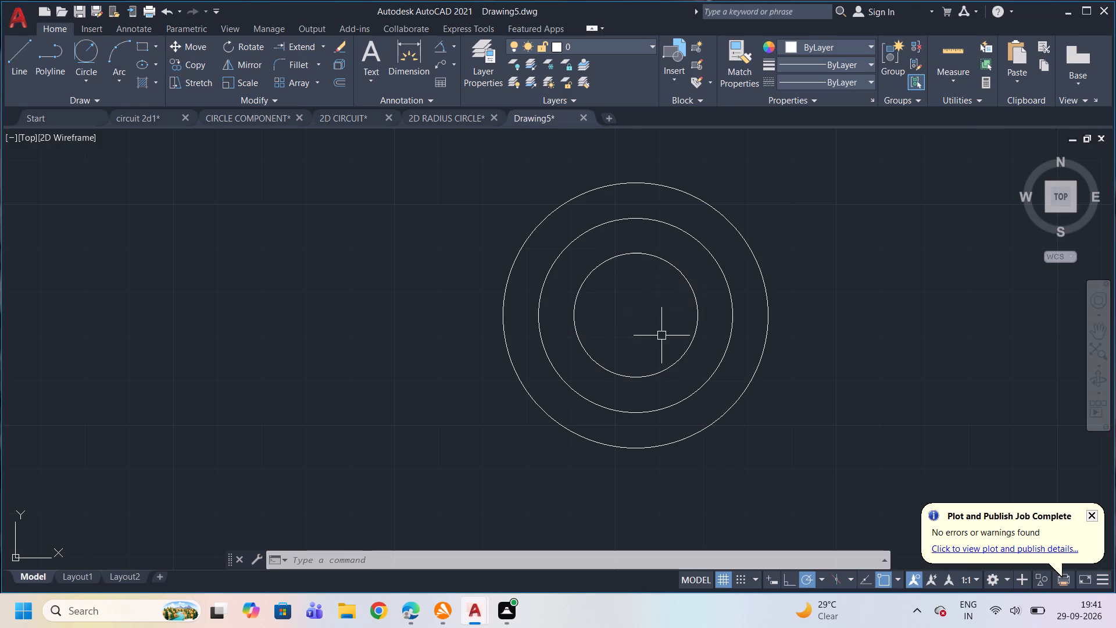
key(l)
key(Return)
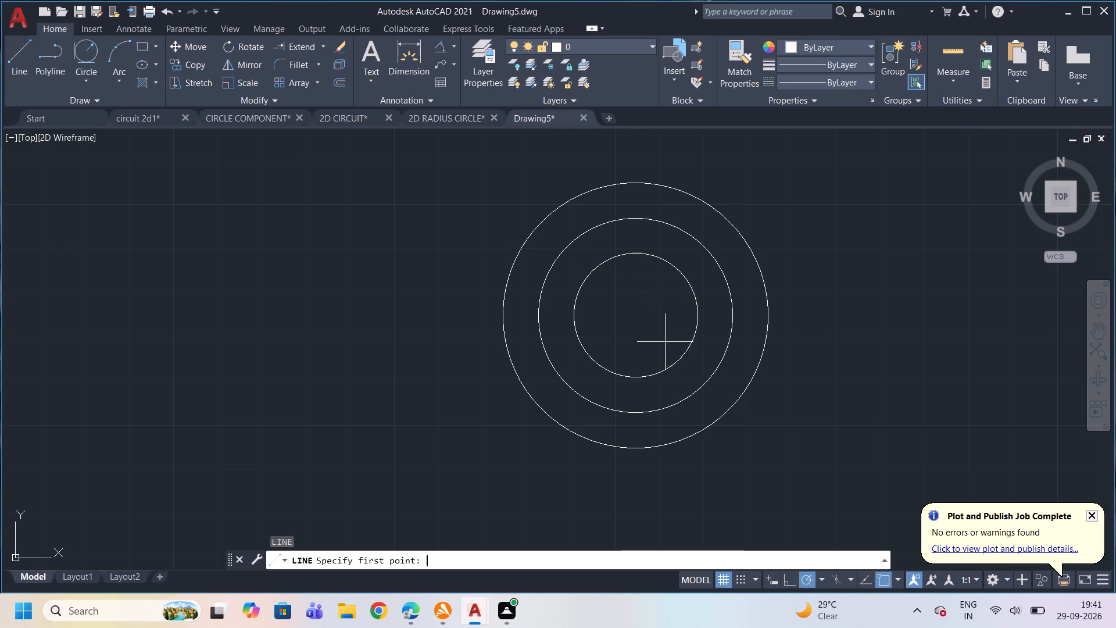
click(634, 315)
click(838, 318)
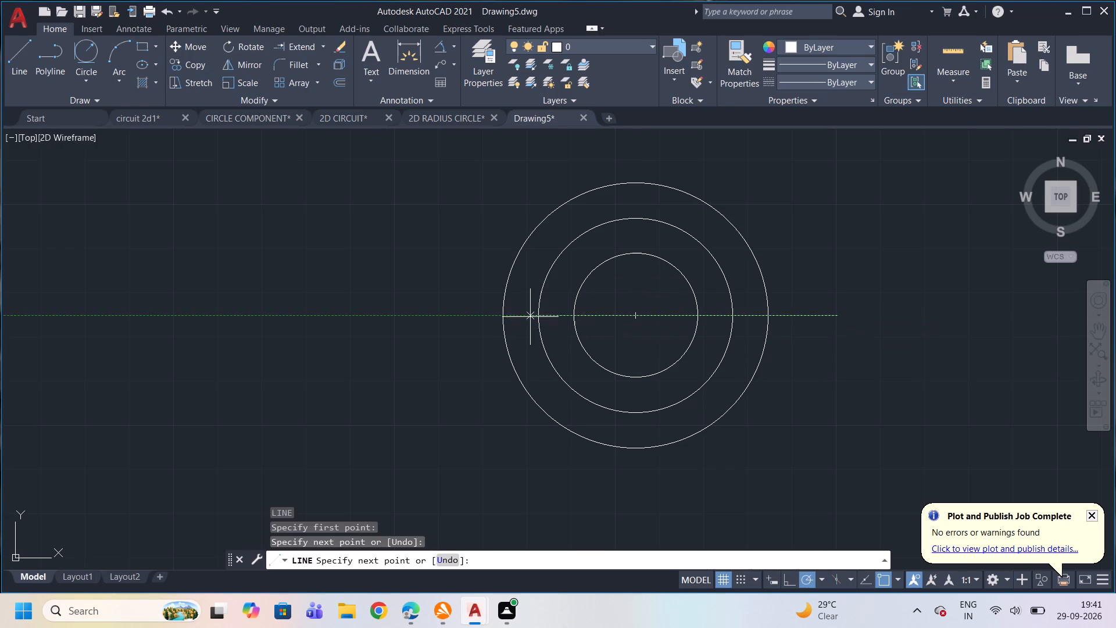
click(460, 315)
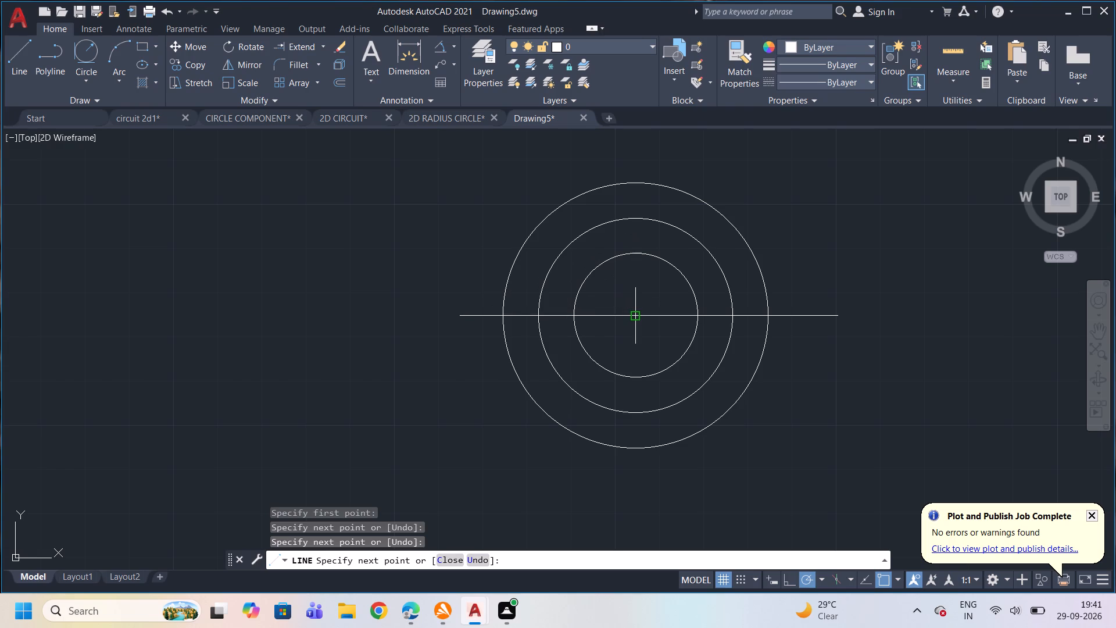
click(634, 316)
click(631, 155)
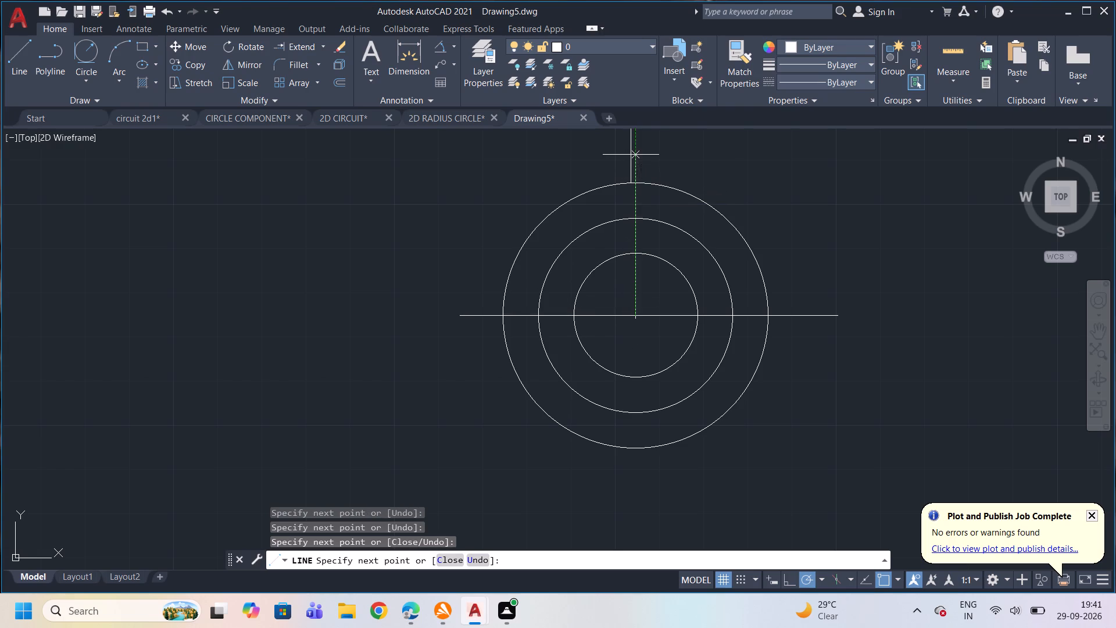
click(638, 489)
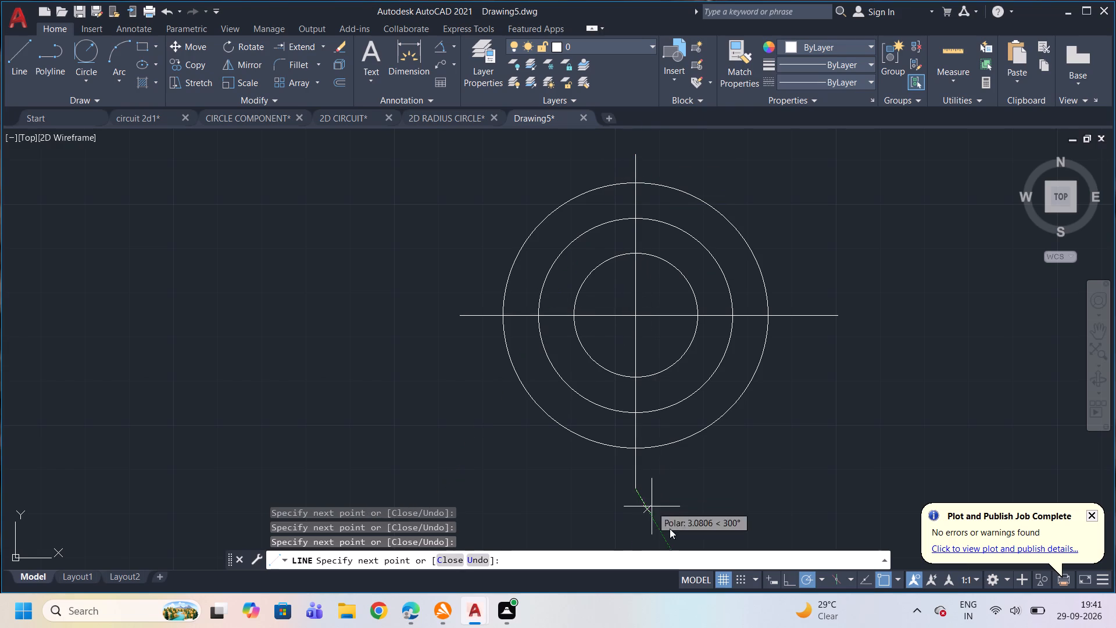
key(Escape)
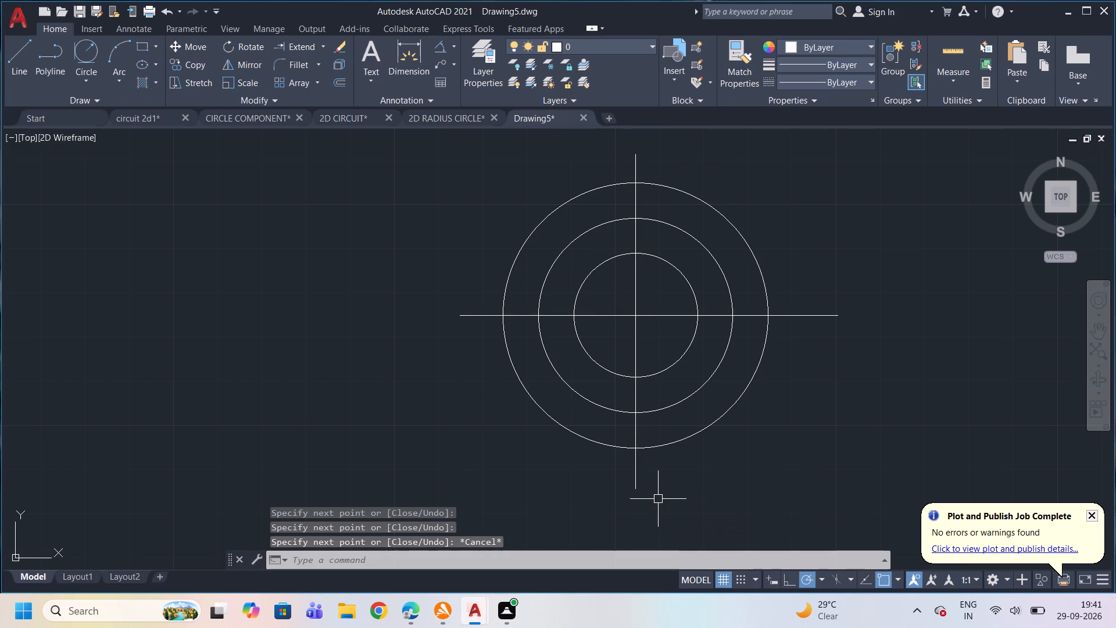
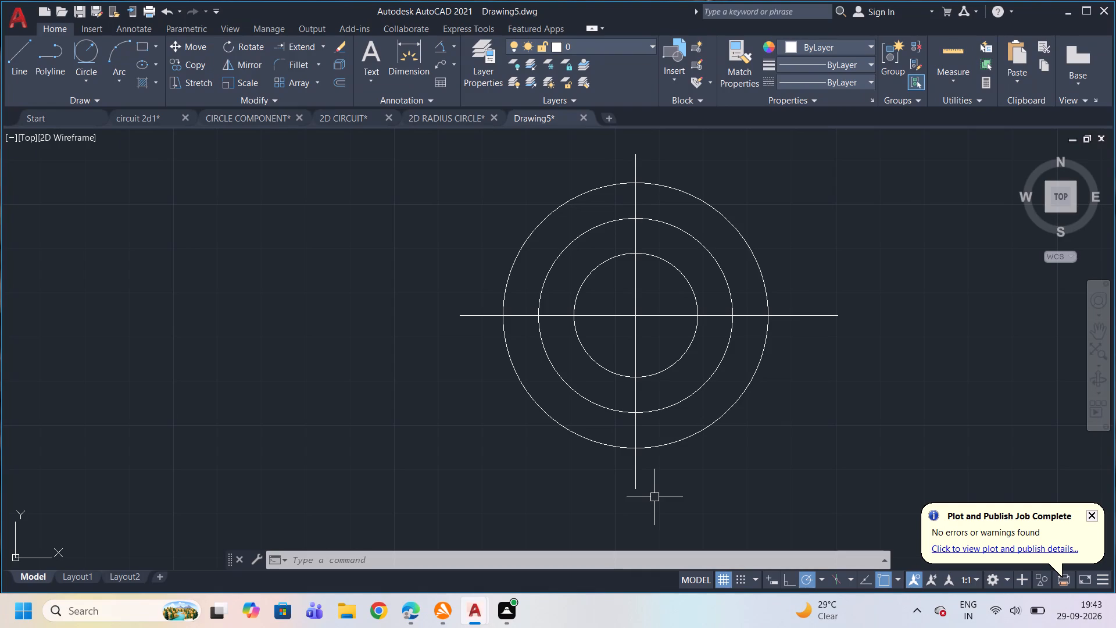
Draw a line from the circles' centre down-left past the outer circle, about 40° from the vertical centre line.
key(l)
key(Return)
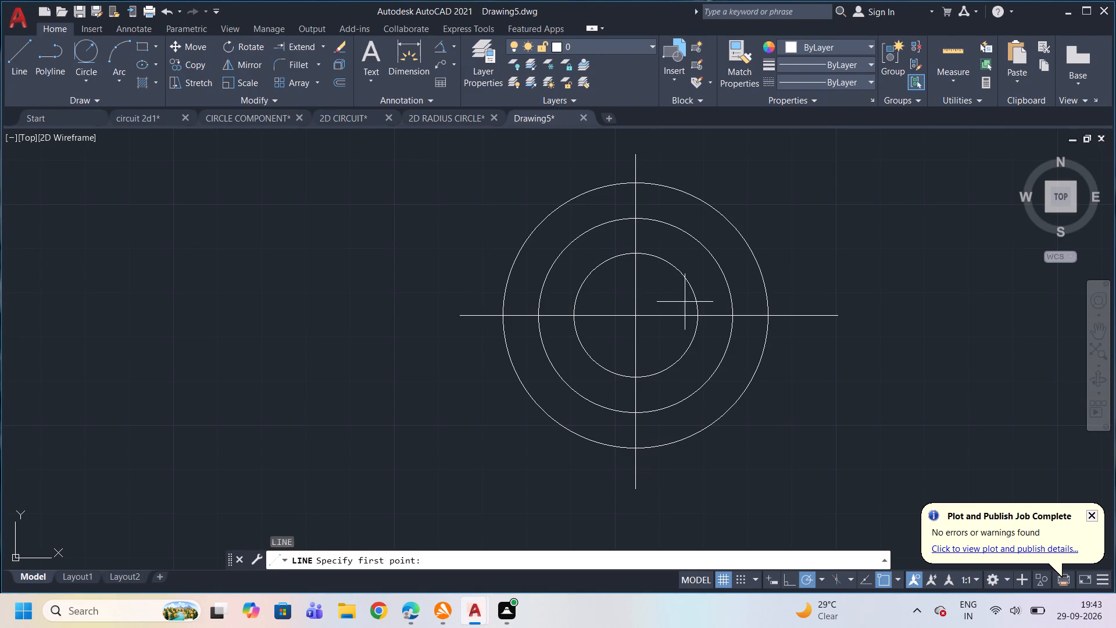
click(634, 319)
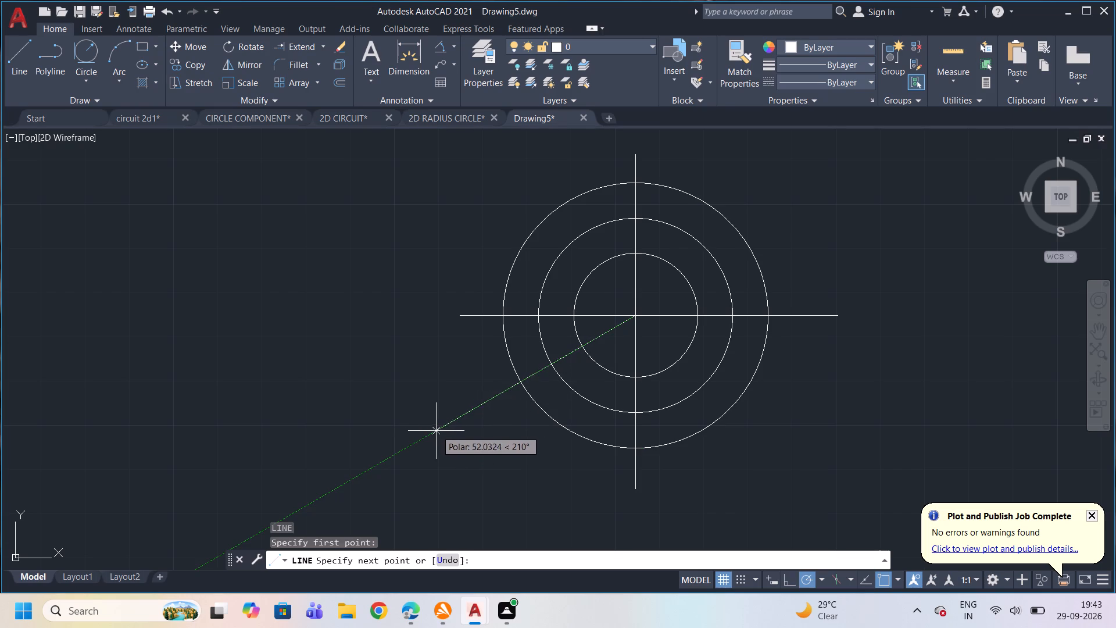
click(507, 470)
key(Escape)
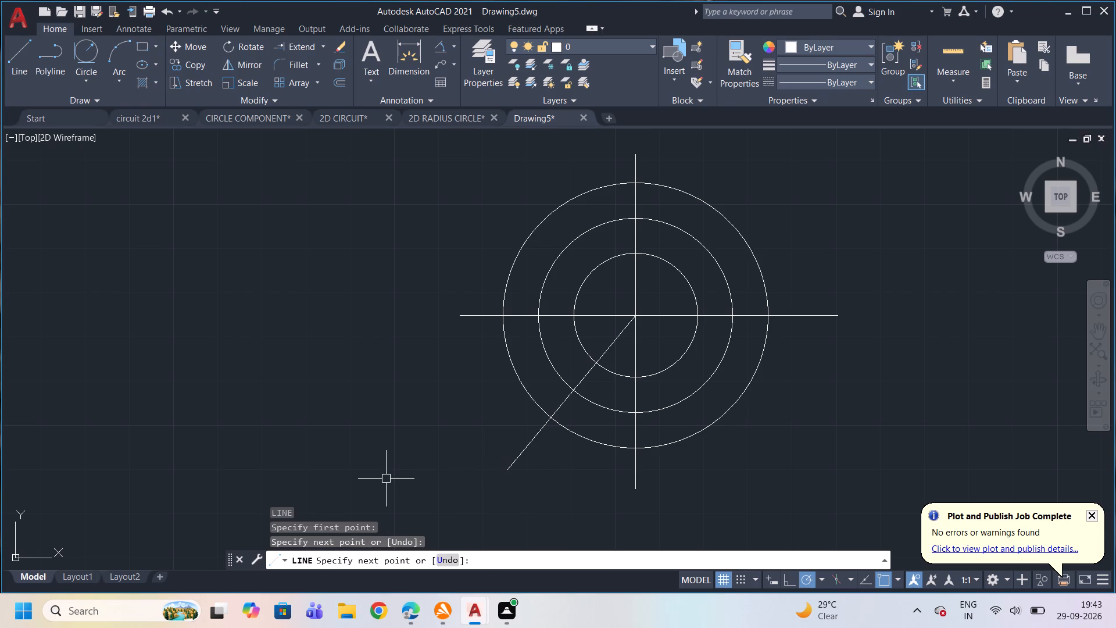
Check the angle between the slanted line and the lower vertical centre line with an angular dimension, without placing it.
click(441, 47)
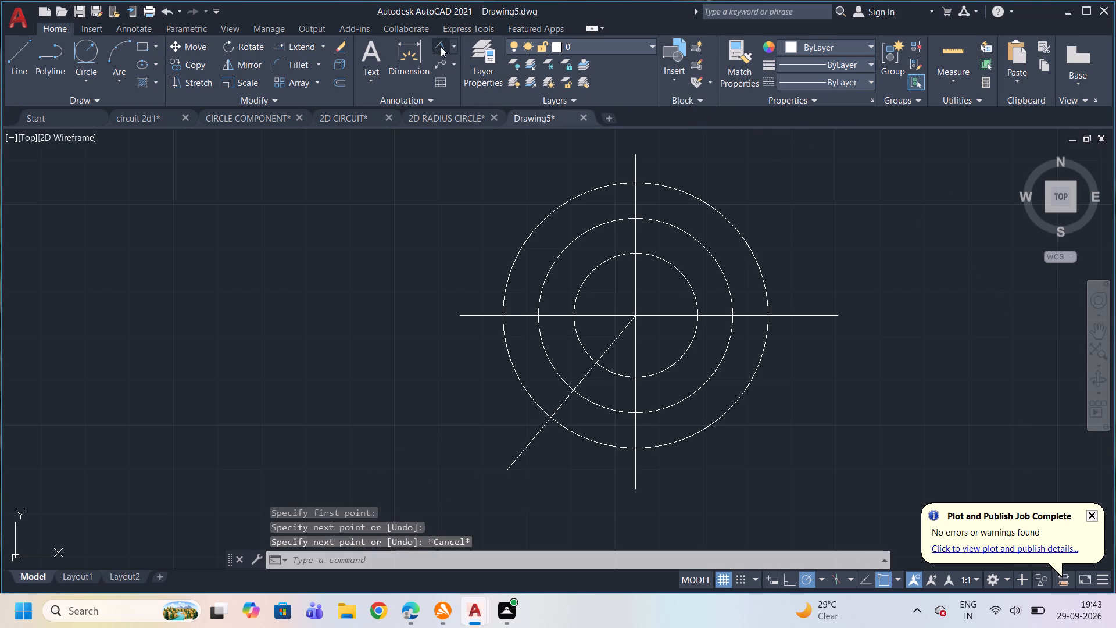
click(560, 412)
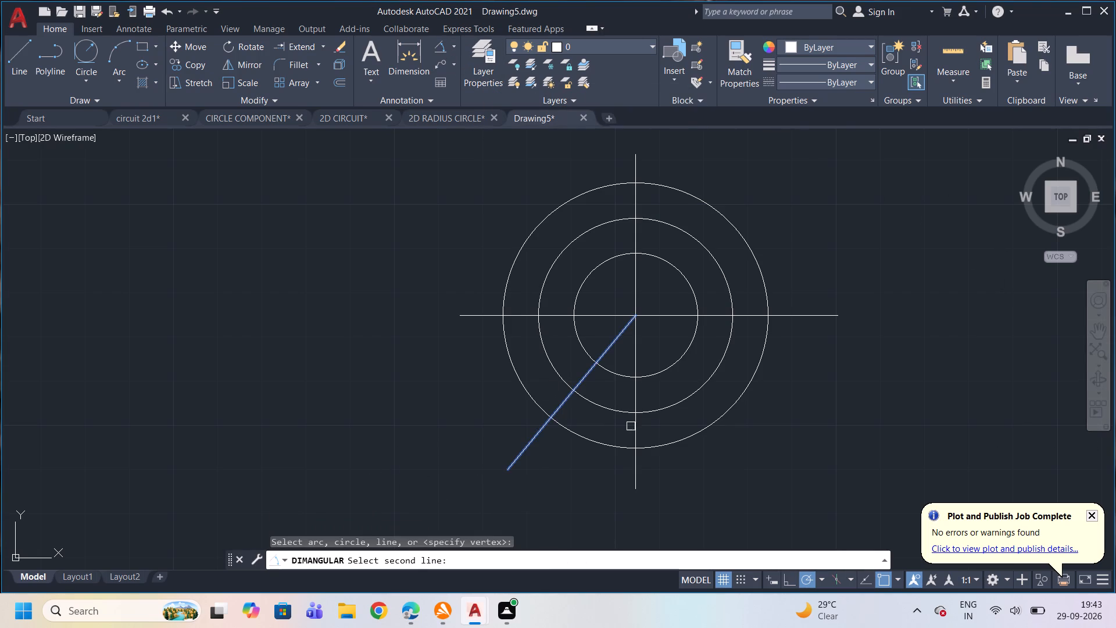
click(638, 429)
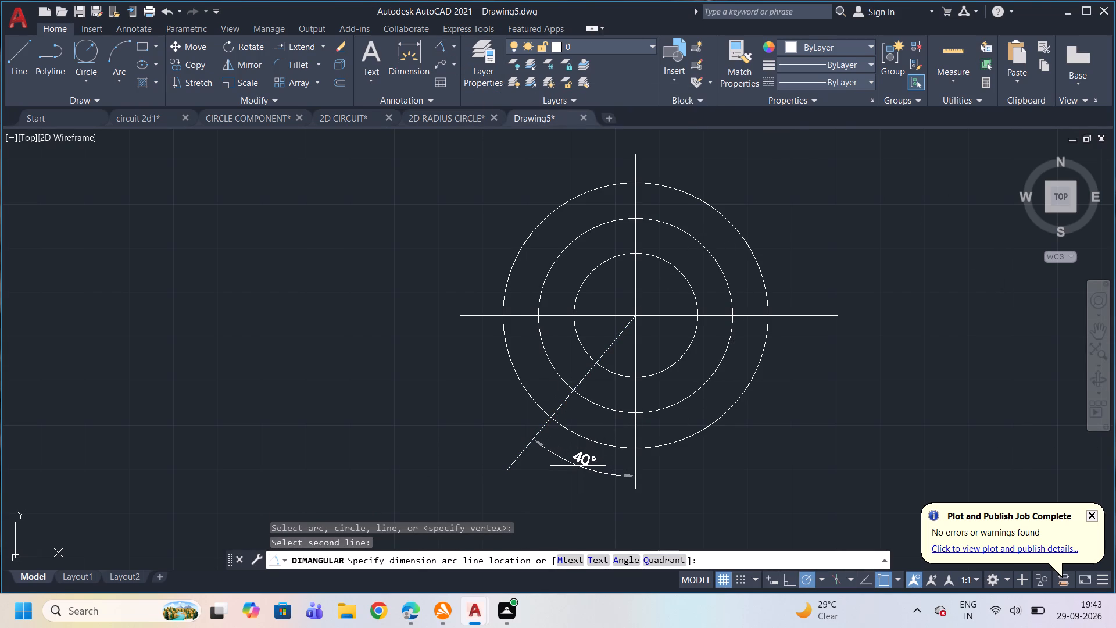
key(Escape)
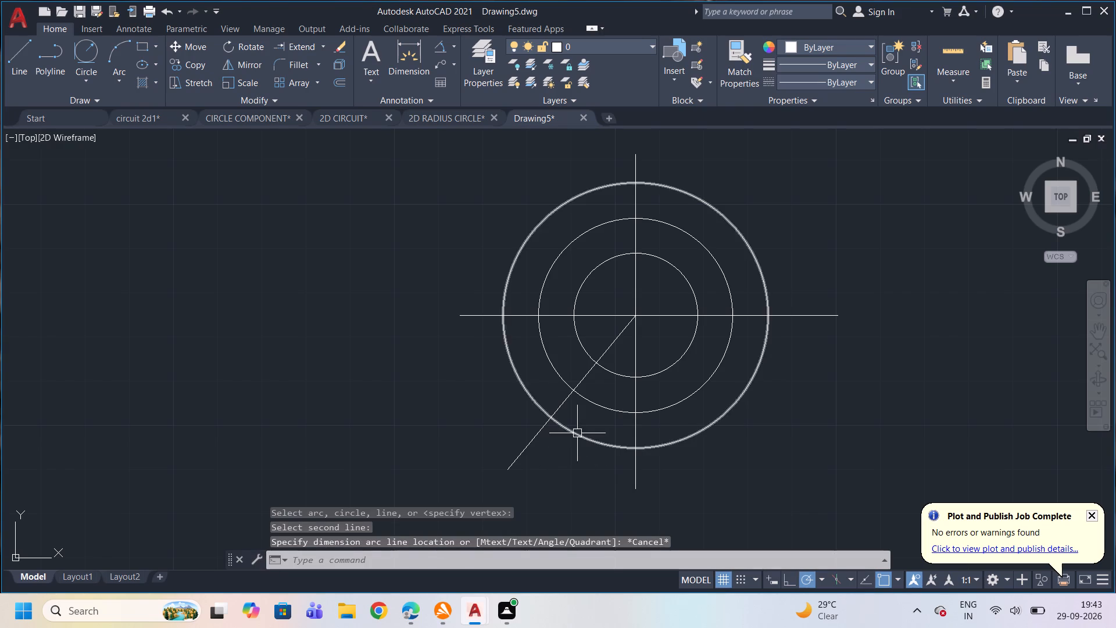
Draw a second line from the circles' centre down-left past the outer circle, about 45° from the vertical centre line.
key(l)
key(Return)
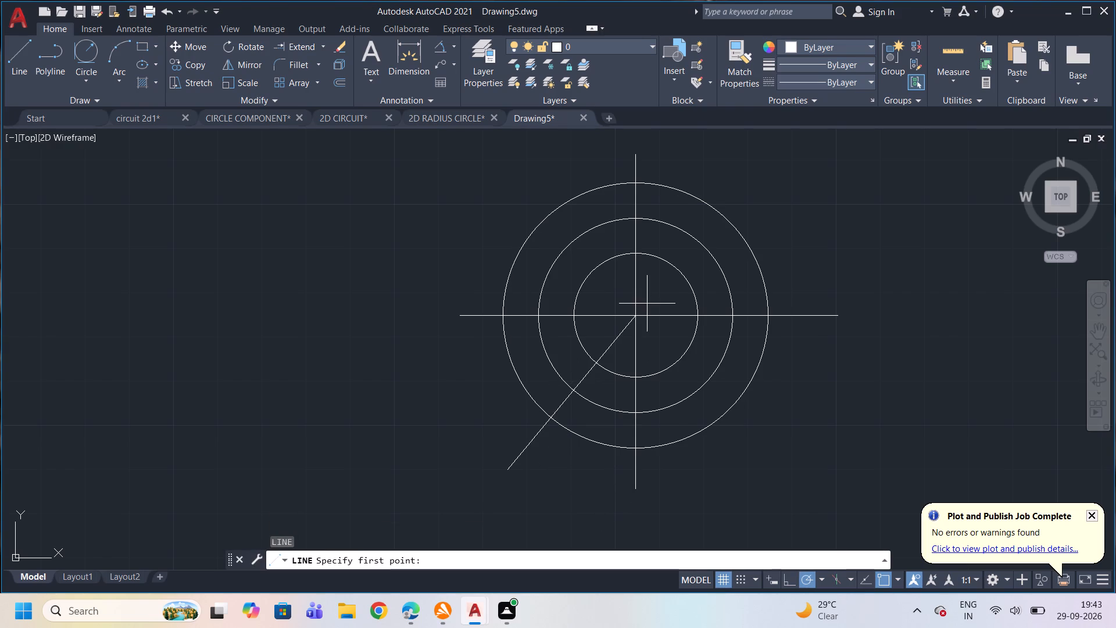
click(636, 316)
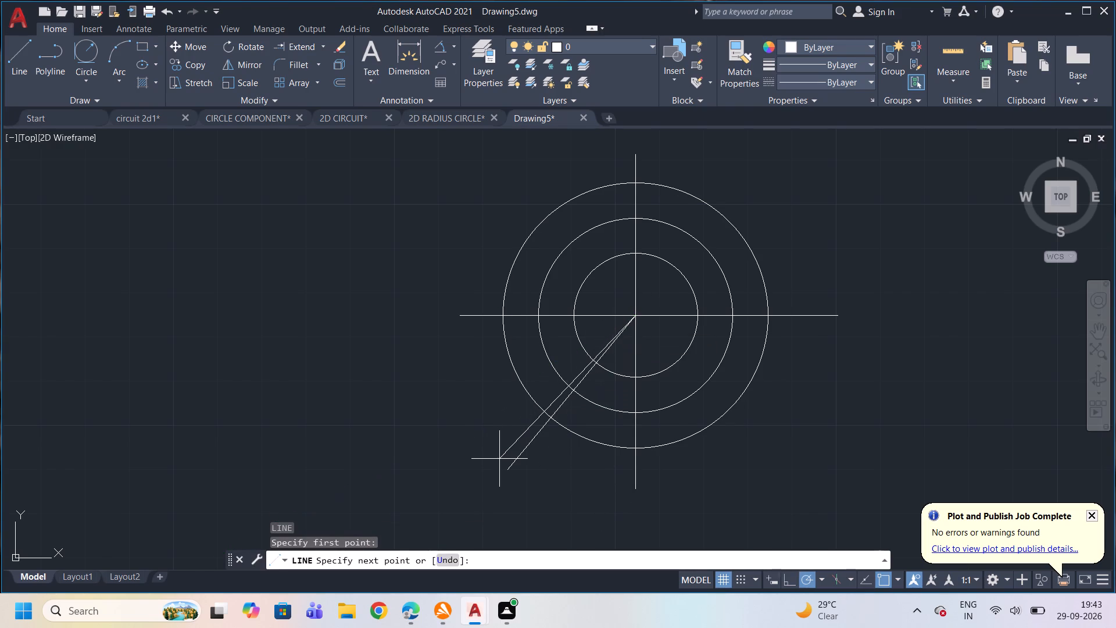
scroll(507, 454, up, 1)
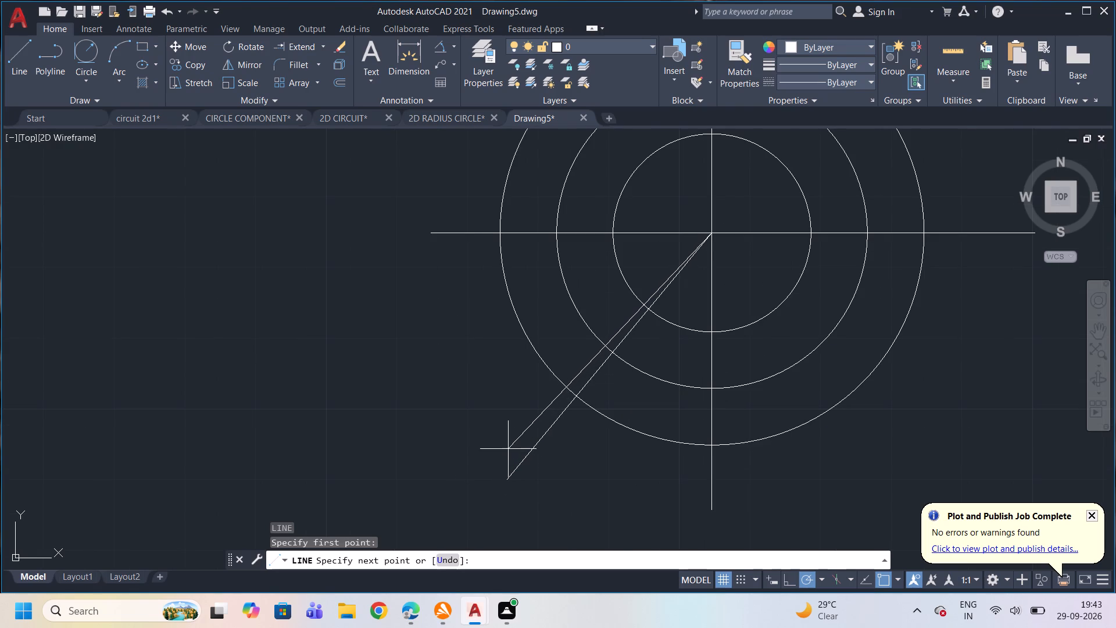
scroll(505, 449, up, 1)
scroll(505, 449, down, 1)
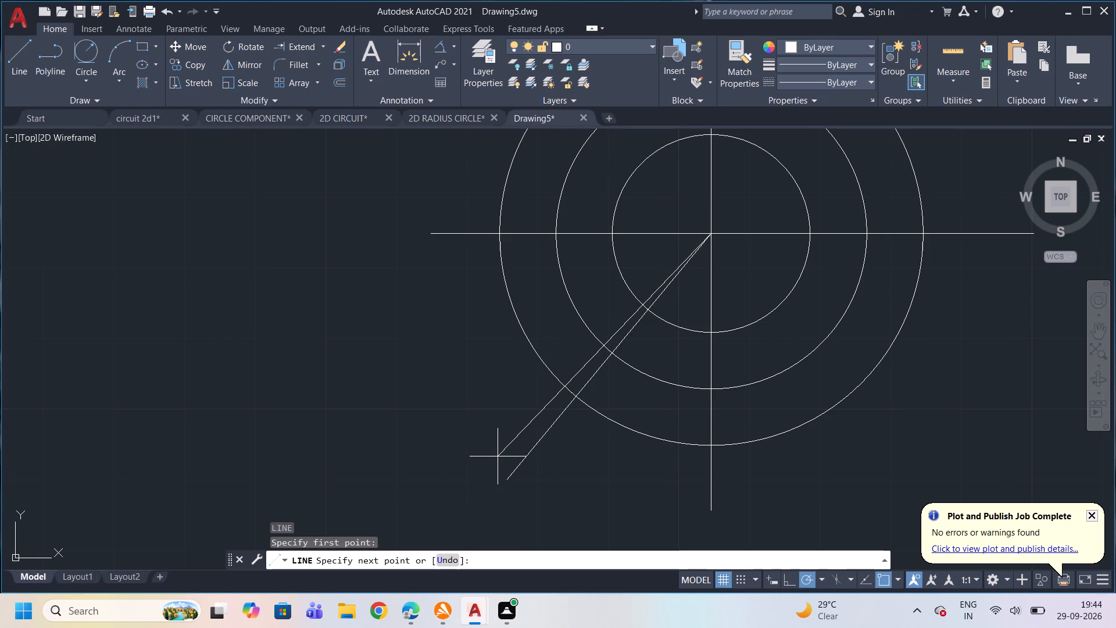
scroll(498, 456, up, 1)
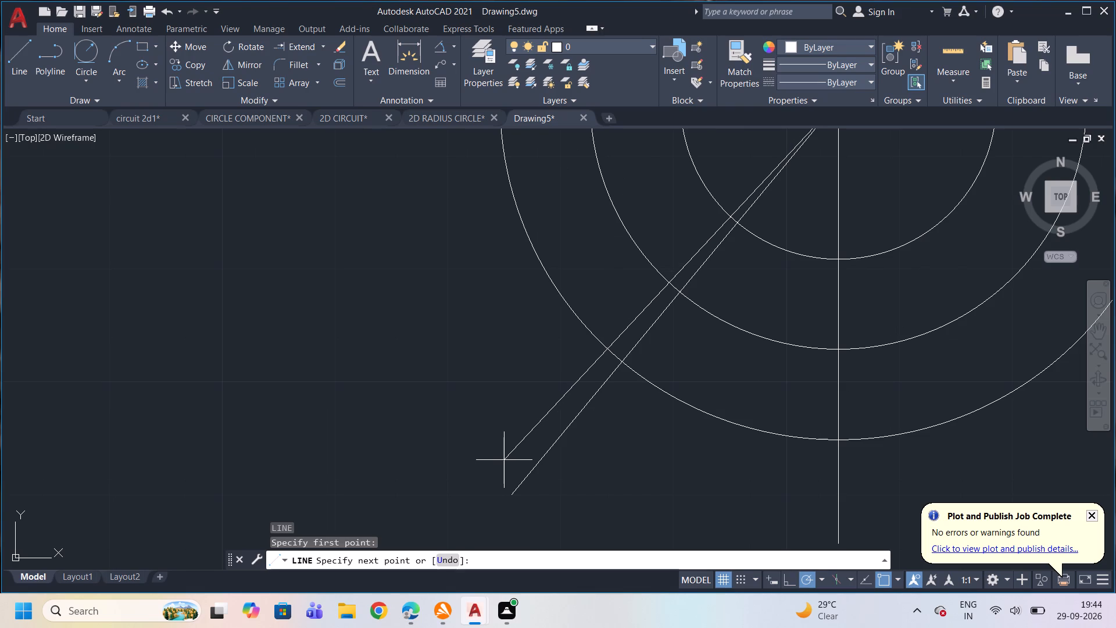
scroll(505, 459, up, 3)
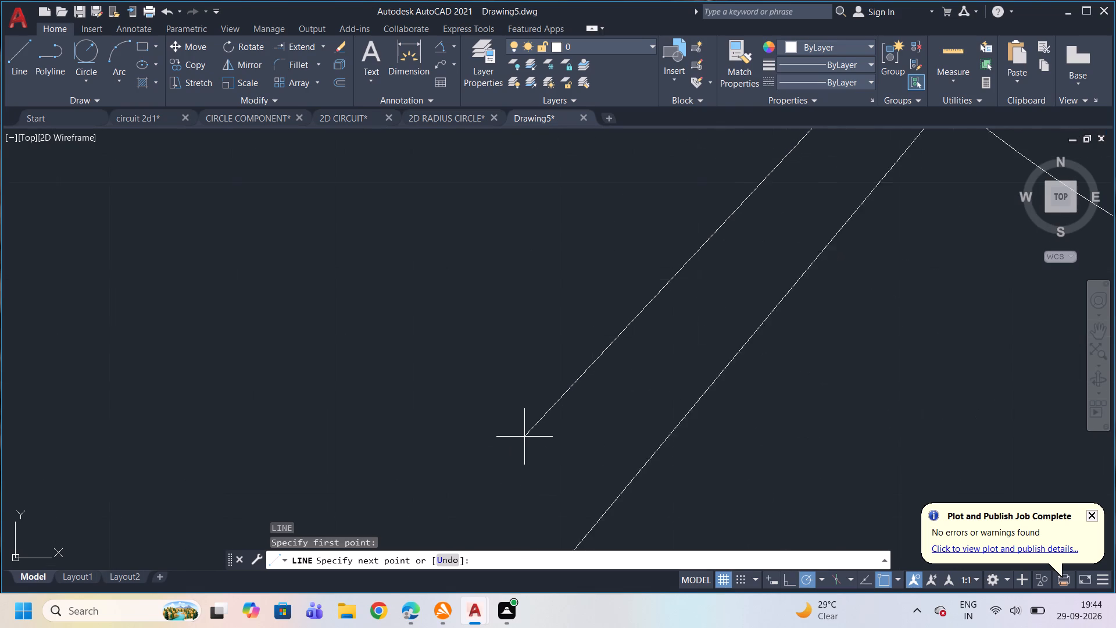
scroll(524, 437, down, 3)
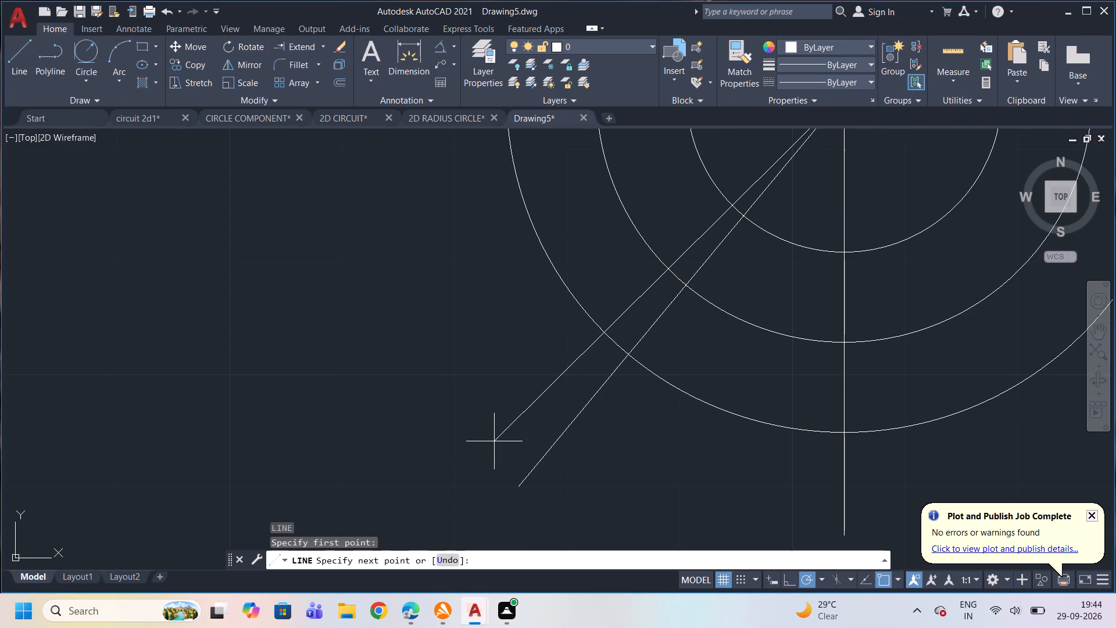
click(555, 386)
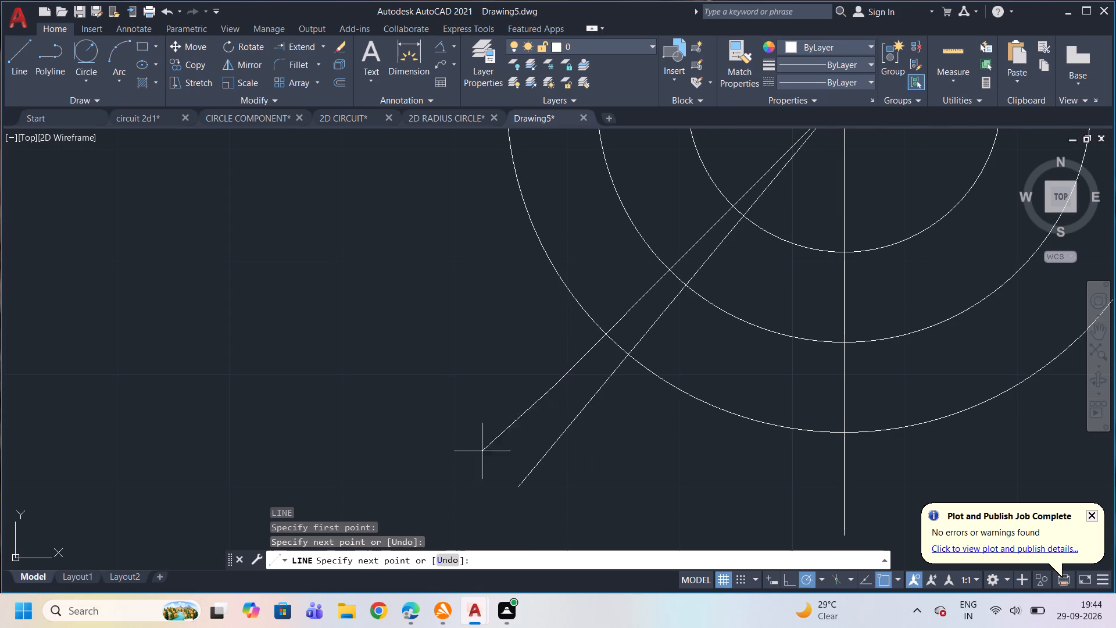
key(Escape)
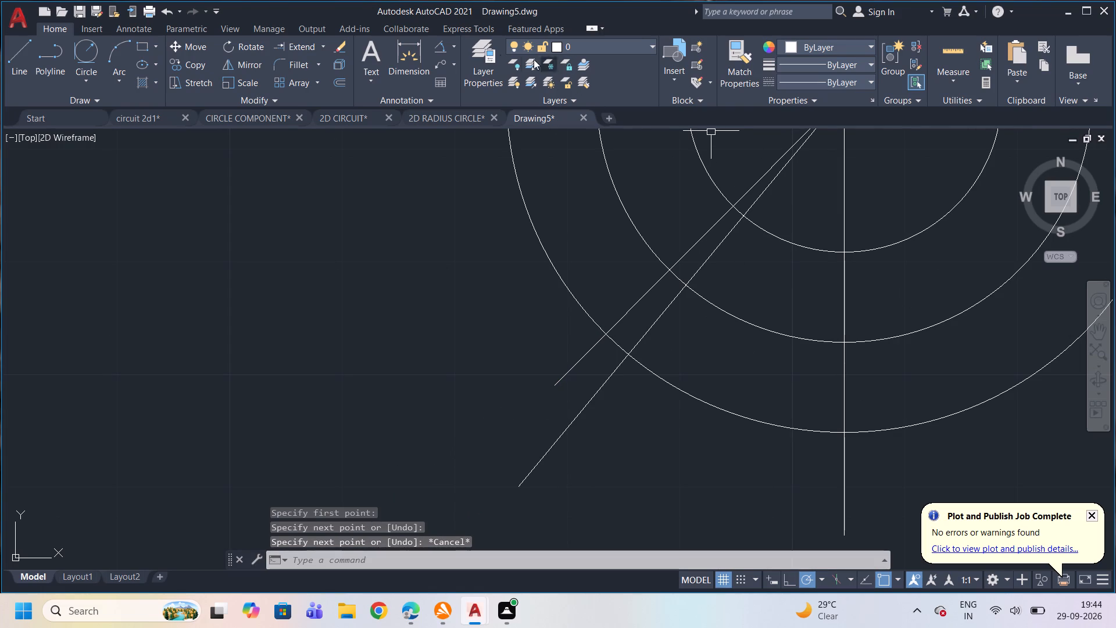
Check the angle between the second slanted line and the vertical centre line with an angular dimension, without placing it.
click(438, 45)
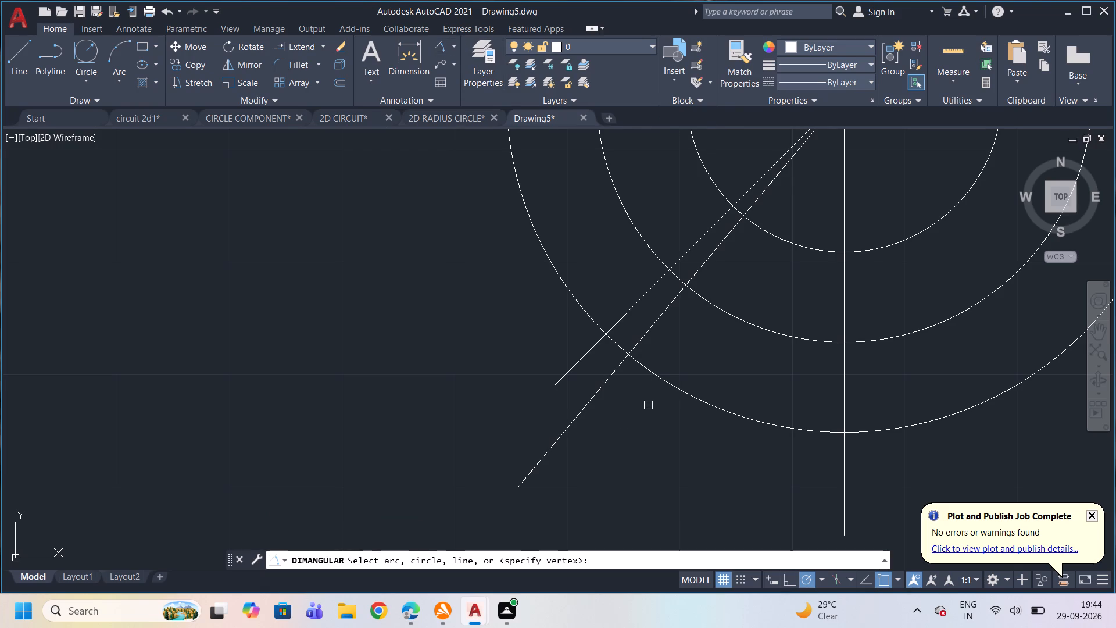
click(614, 323)
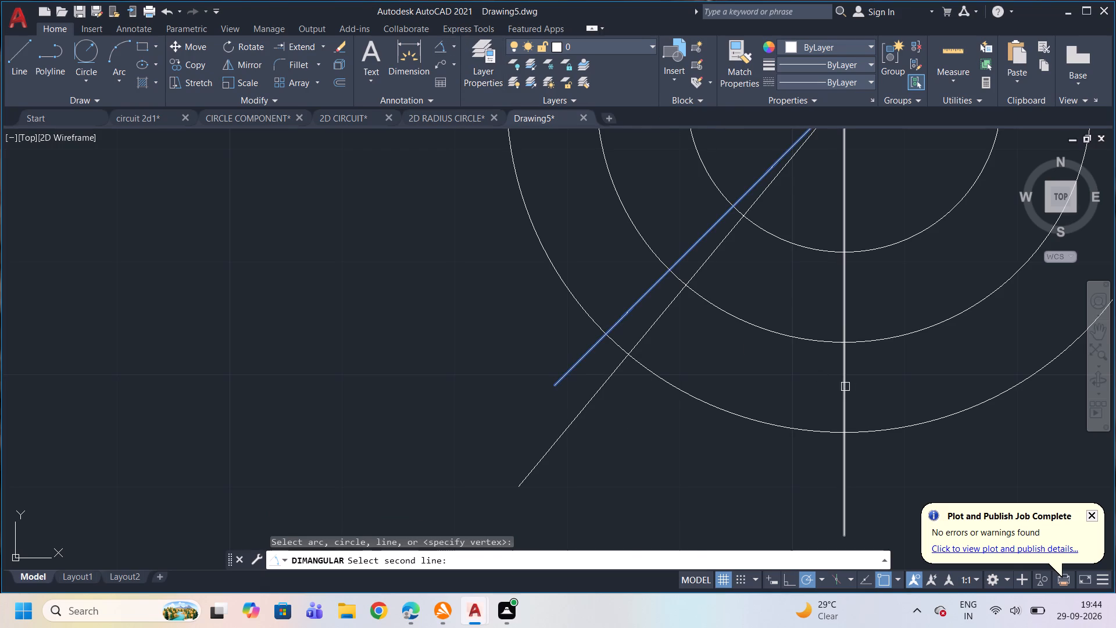
click(843, 387)
scroll(751, 494, down, 1)
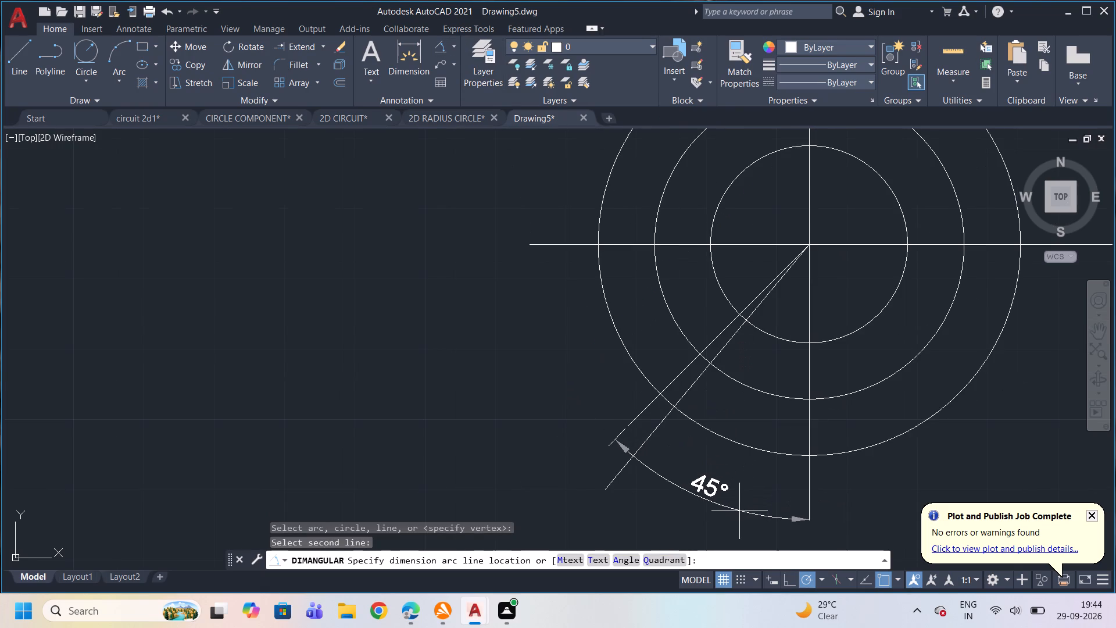
key(Escape)
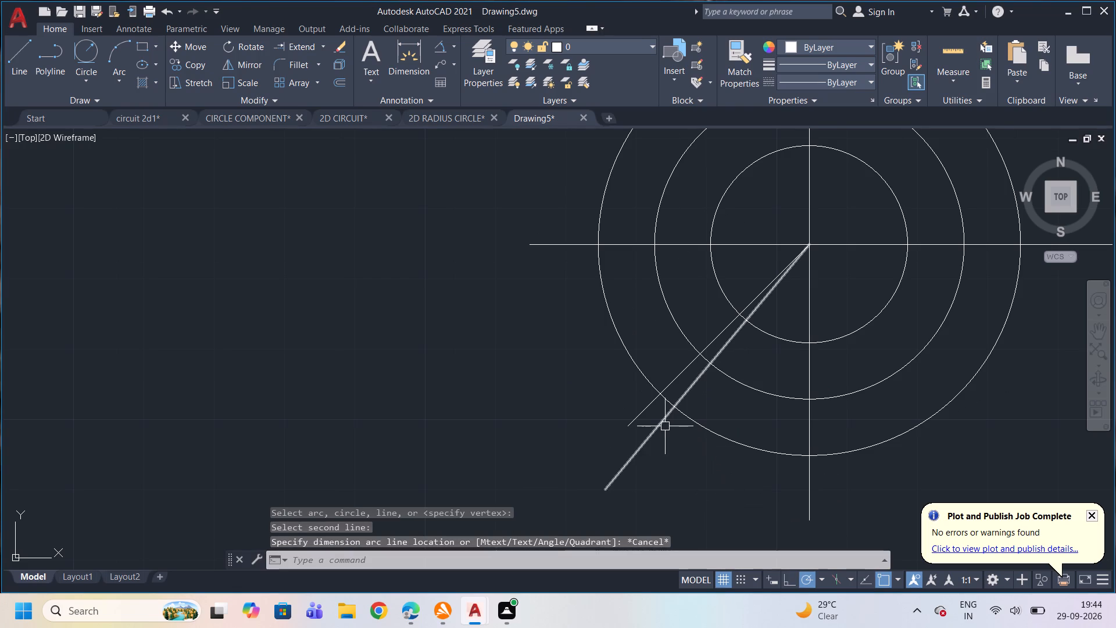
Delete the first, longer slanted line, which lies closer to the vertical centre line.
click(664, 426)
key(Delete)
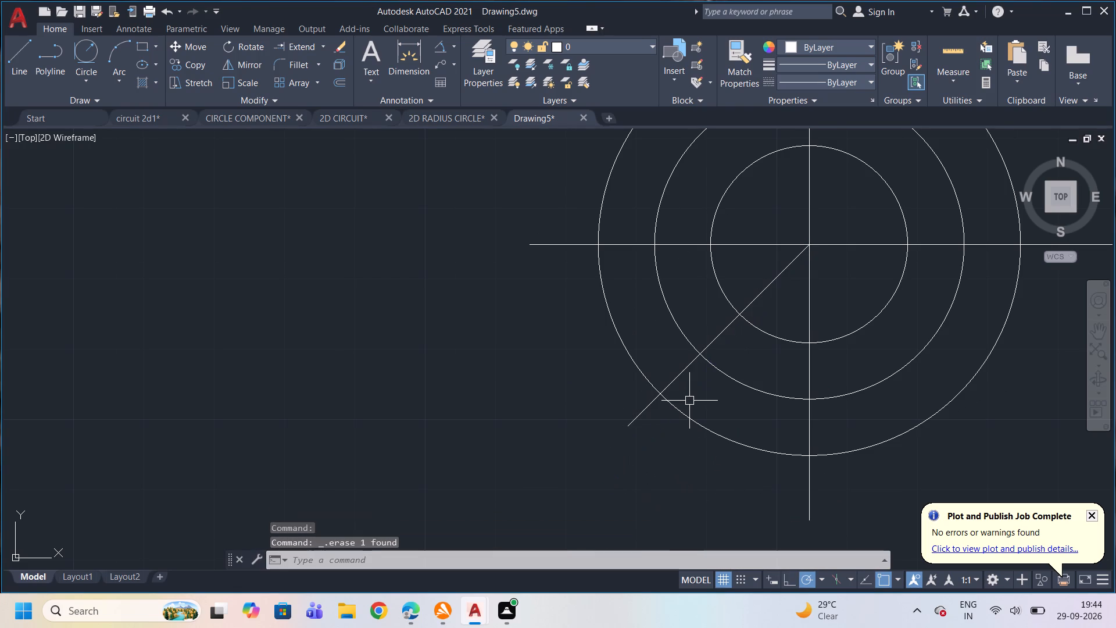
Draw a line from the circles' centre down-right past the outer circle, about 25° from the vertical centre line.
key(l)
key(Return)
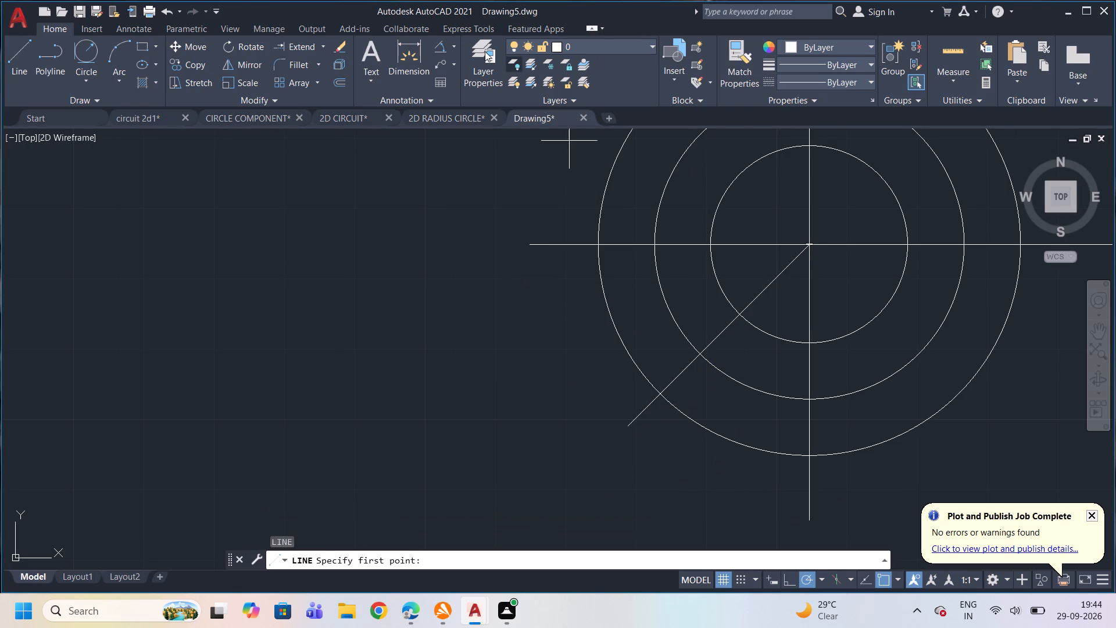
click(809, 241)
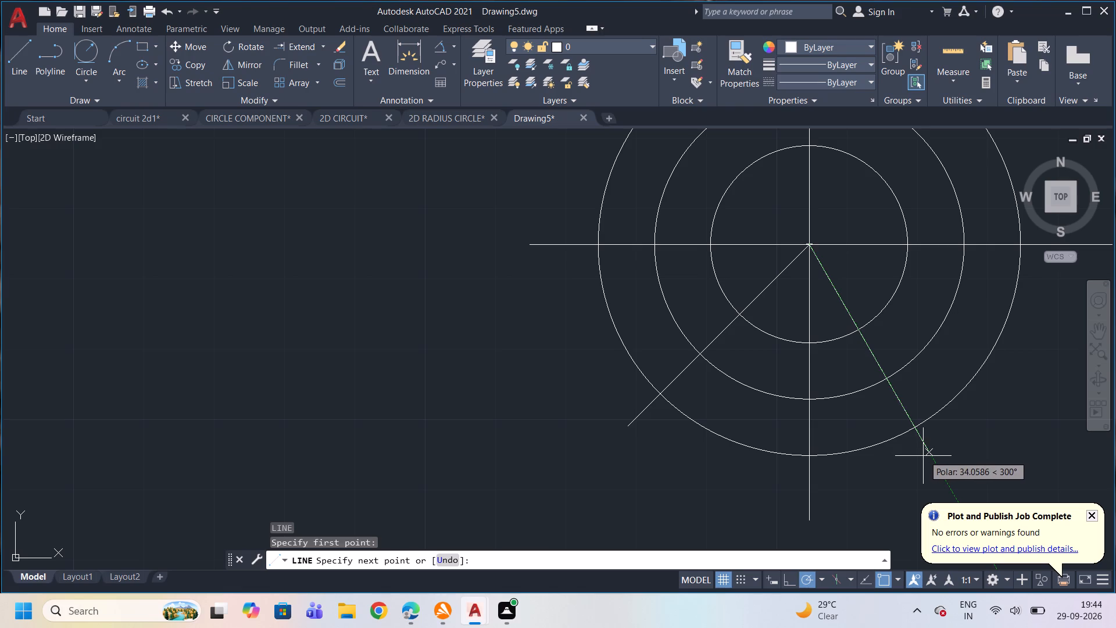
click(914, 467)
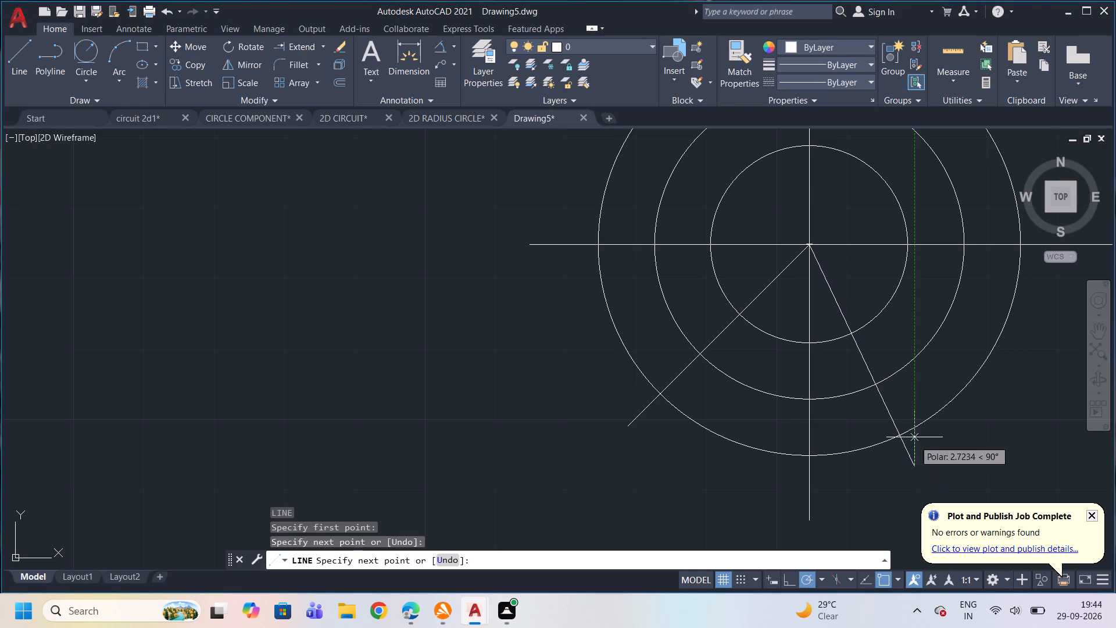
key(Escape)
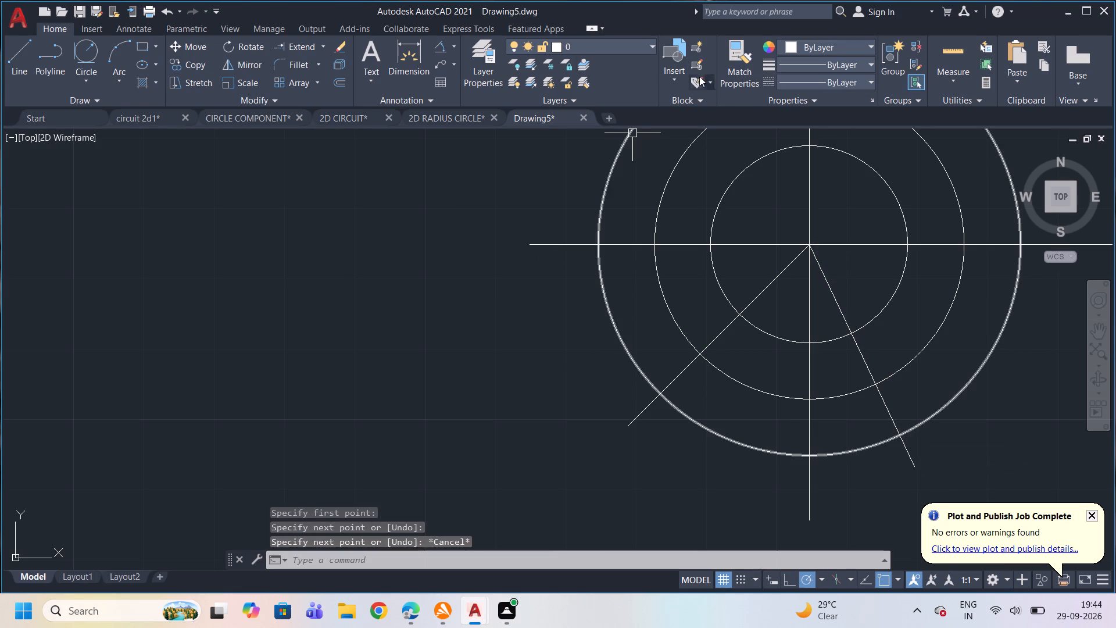
Check the angle between the vertical centre line and the down-right slanted line with an angular dimension, without placing it.
click(438, 46)
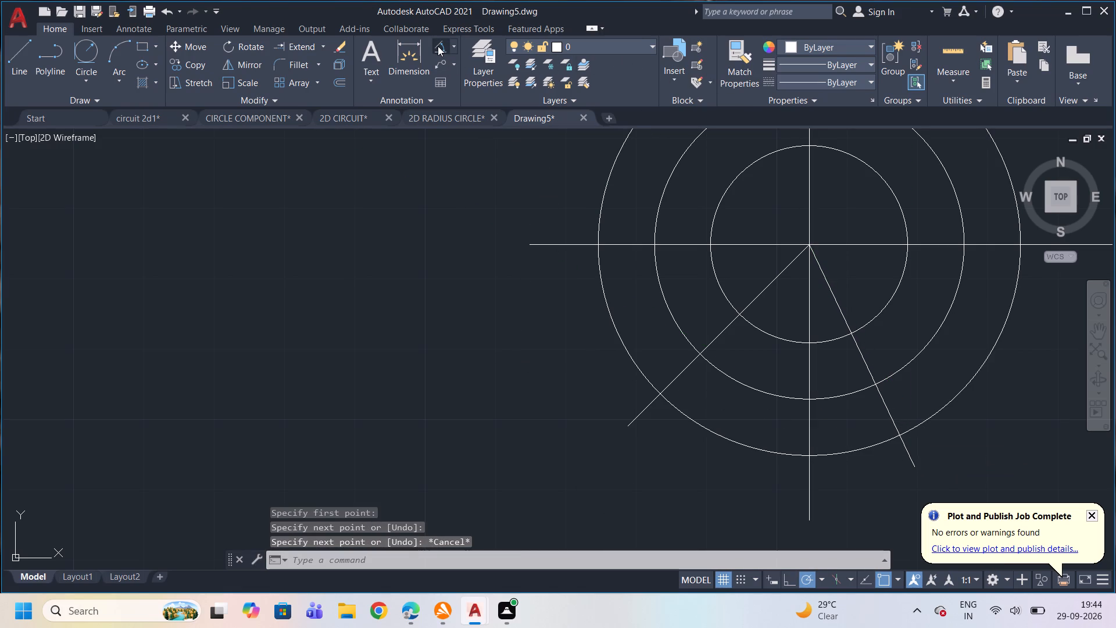
click(810, 387)
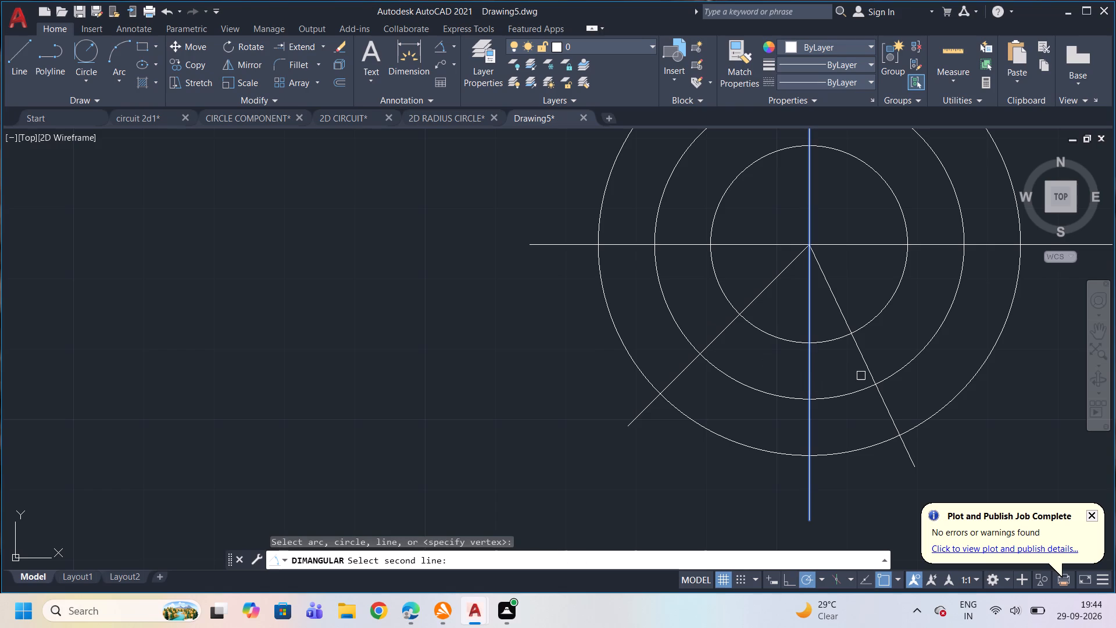
click(869, 372)
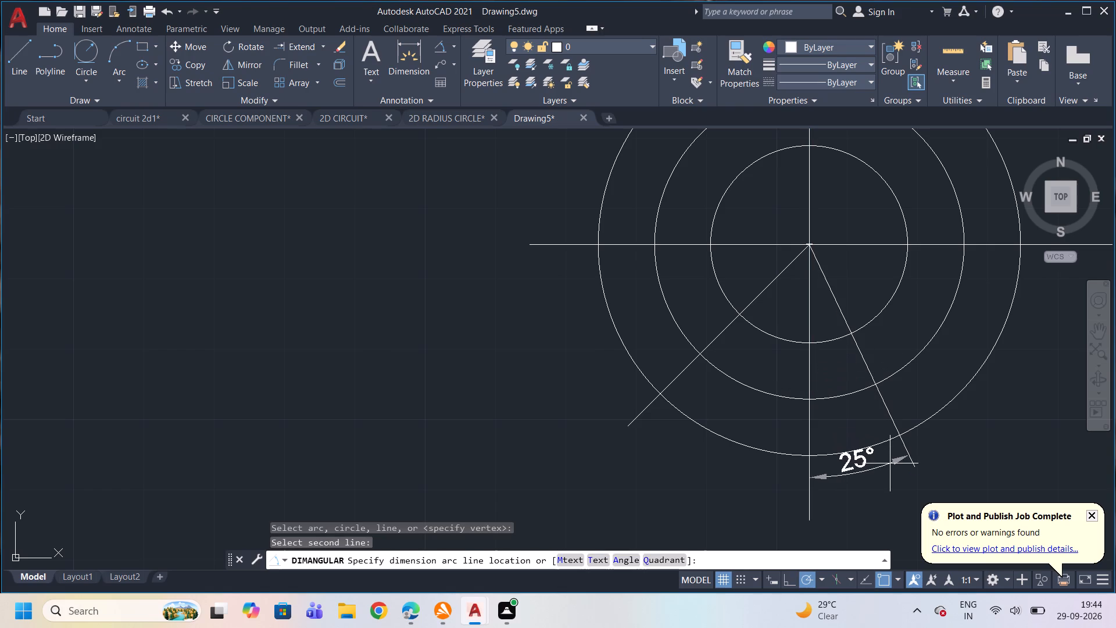
key(Escape)
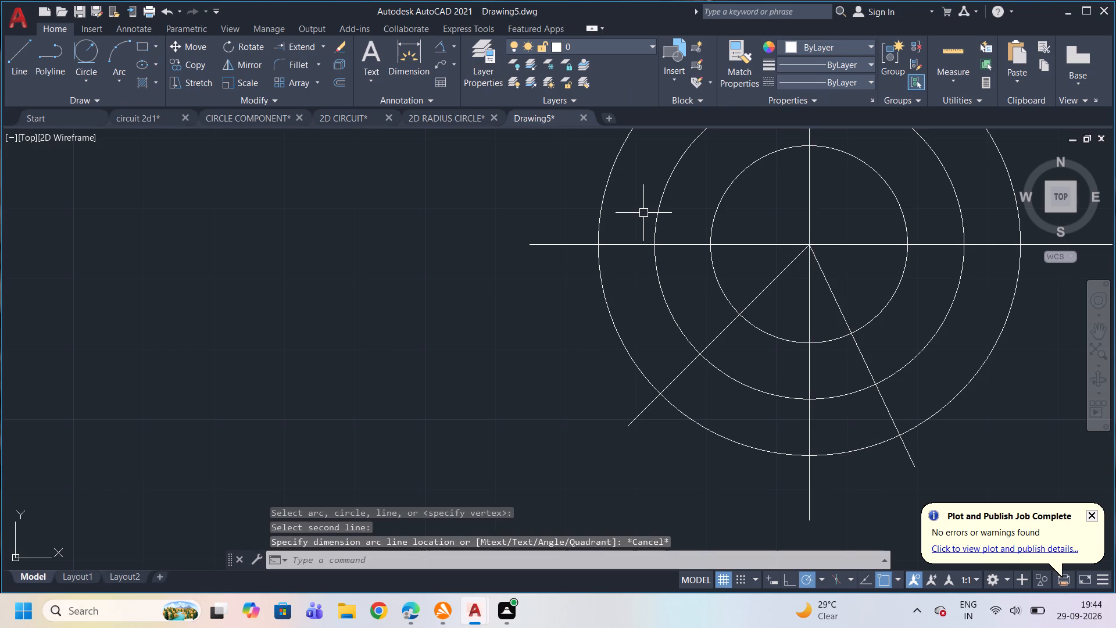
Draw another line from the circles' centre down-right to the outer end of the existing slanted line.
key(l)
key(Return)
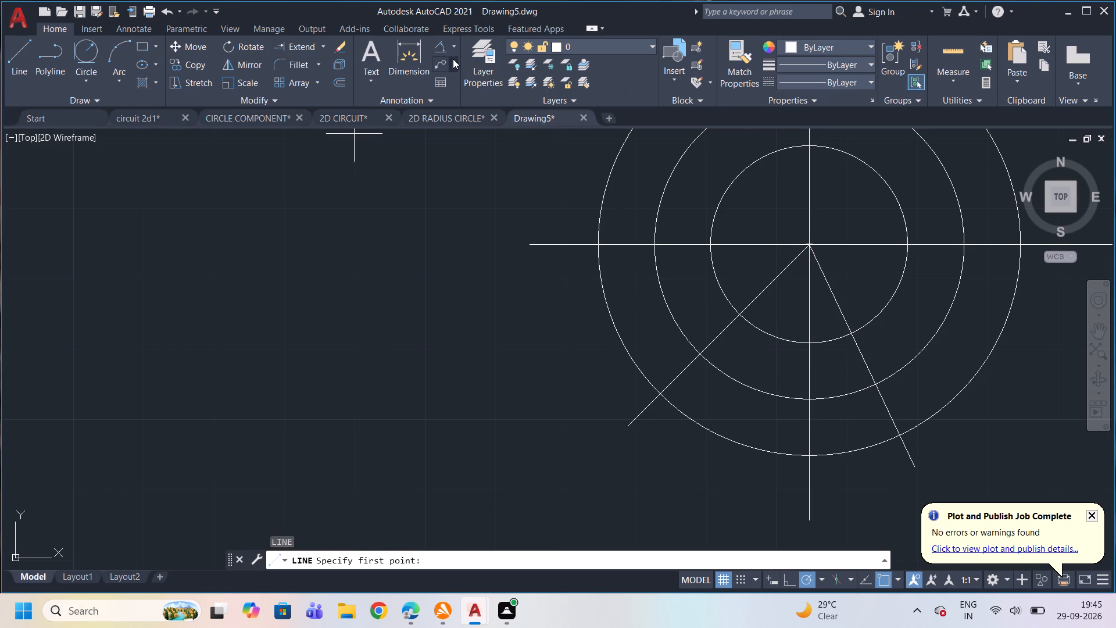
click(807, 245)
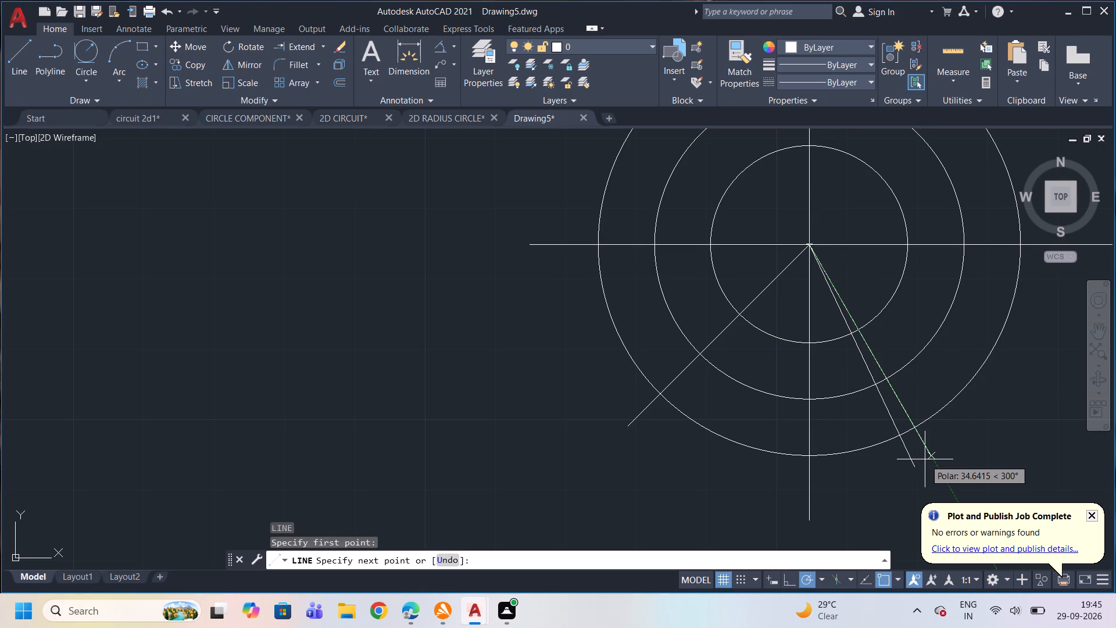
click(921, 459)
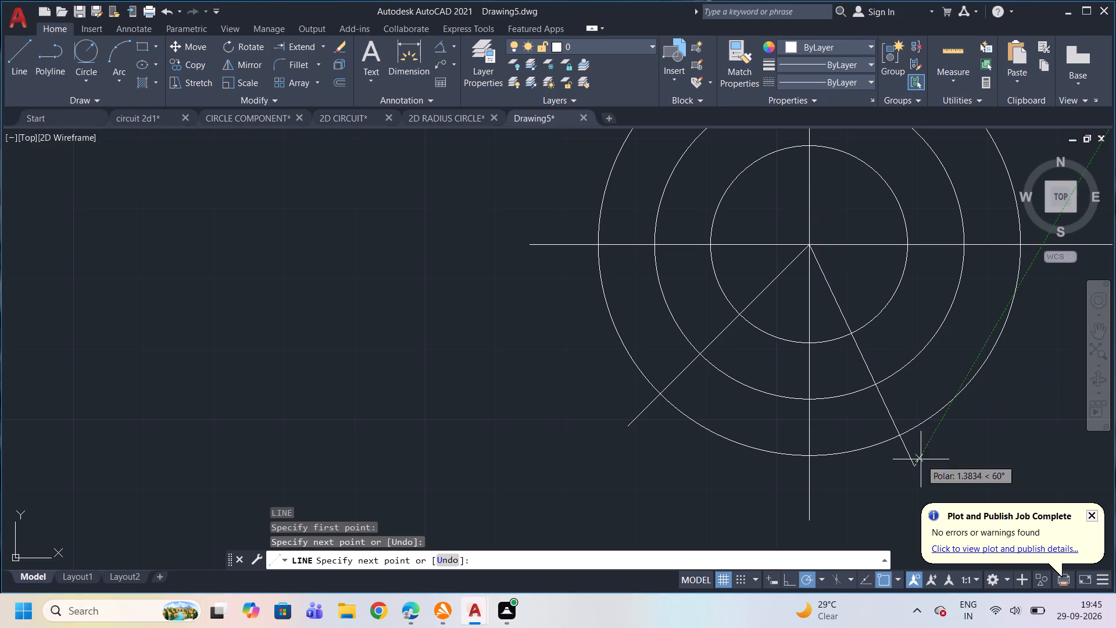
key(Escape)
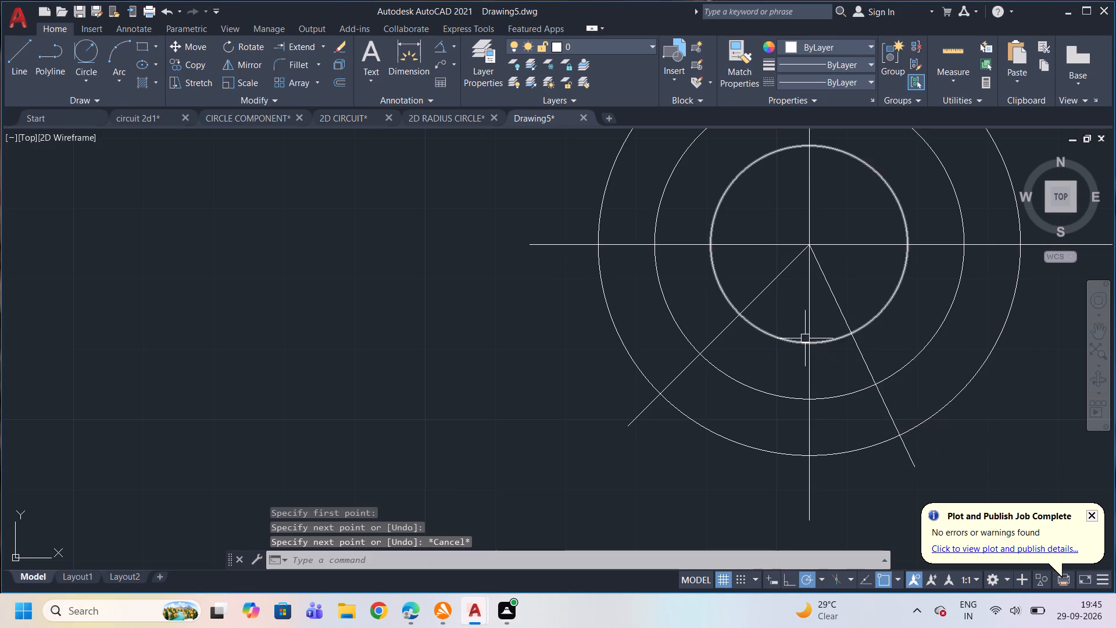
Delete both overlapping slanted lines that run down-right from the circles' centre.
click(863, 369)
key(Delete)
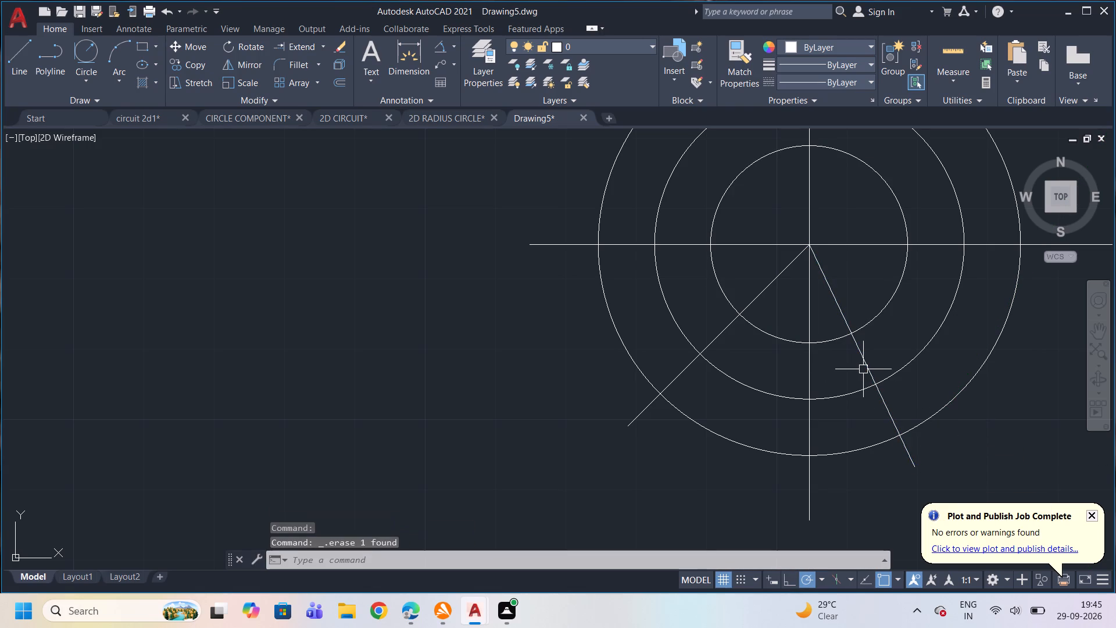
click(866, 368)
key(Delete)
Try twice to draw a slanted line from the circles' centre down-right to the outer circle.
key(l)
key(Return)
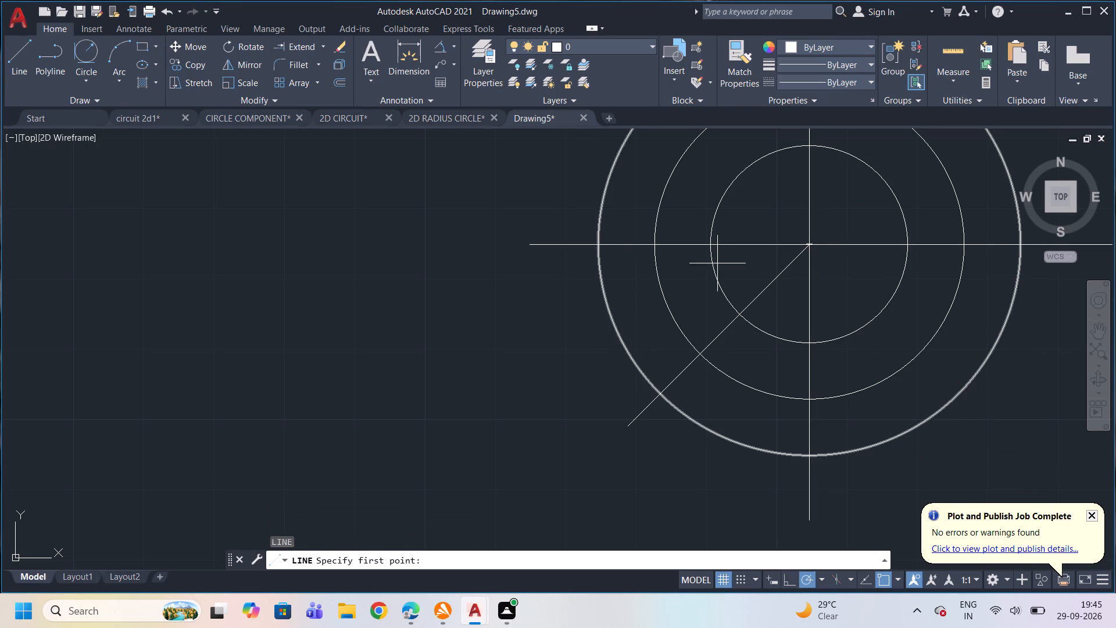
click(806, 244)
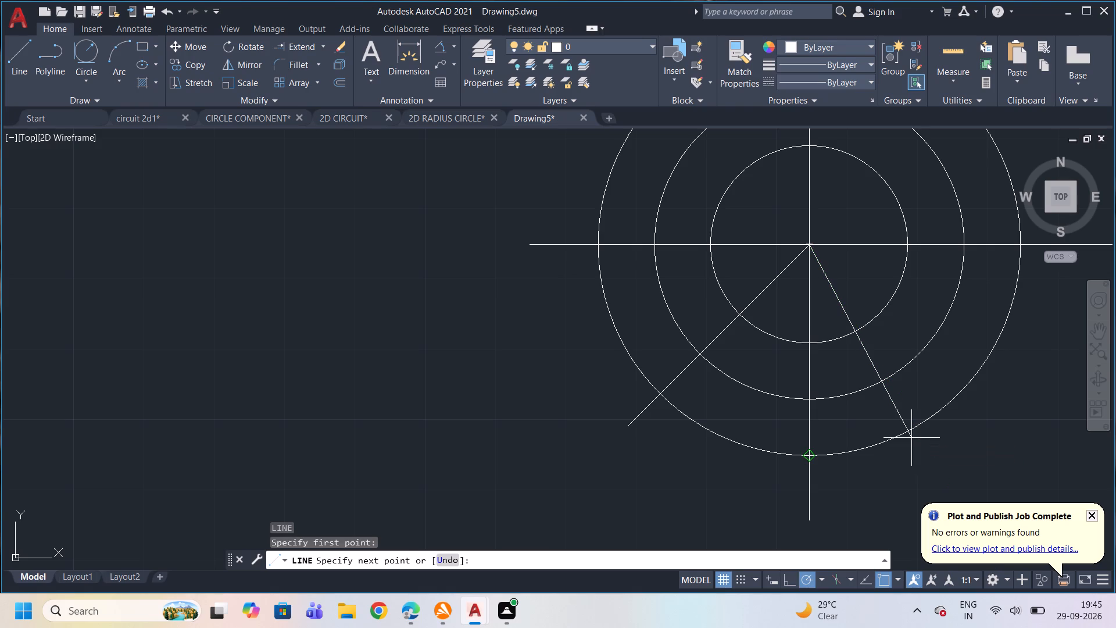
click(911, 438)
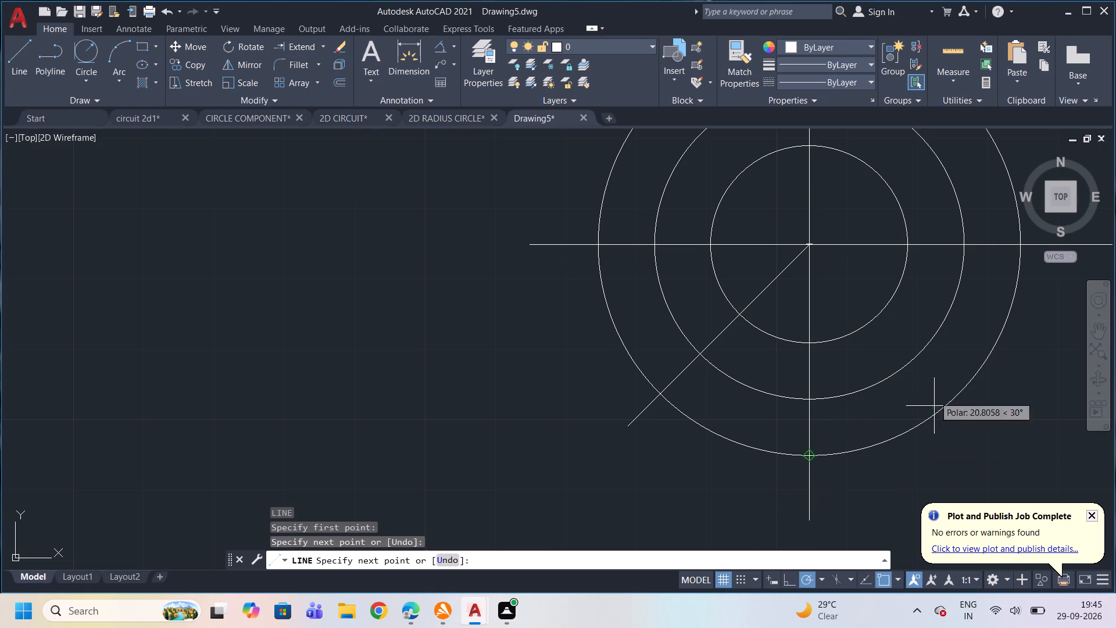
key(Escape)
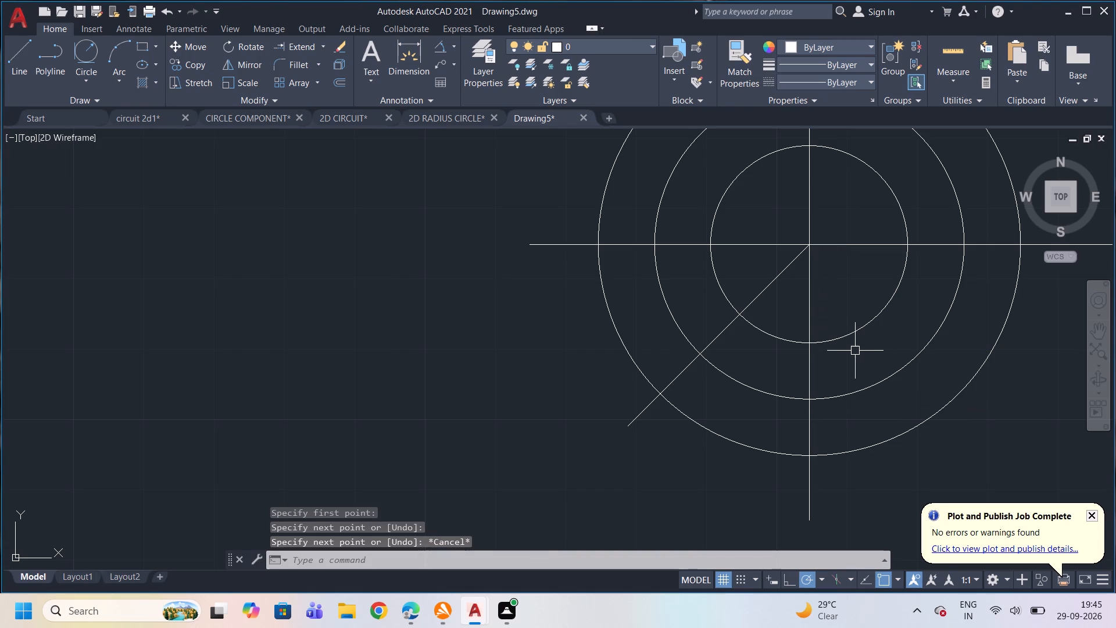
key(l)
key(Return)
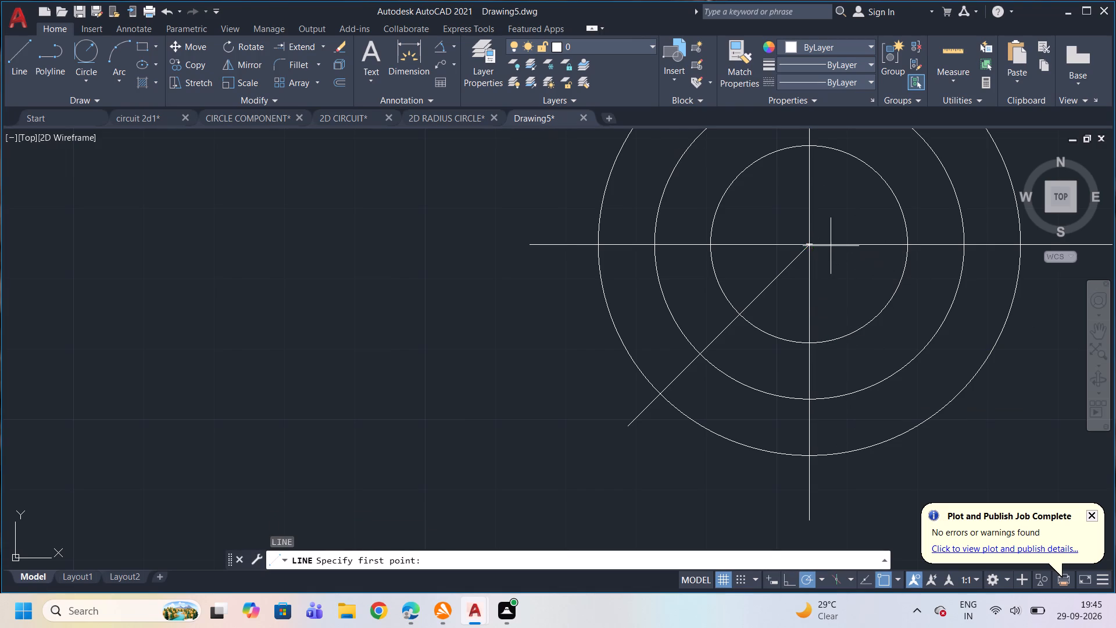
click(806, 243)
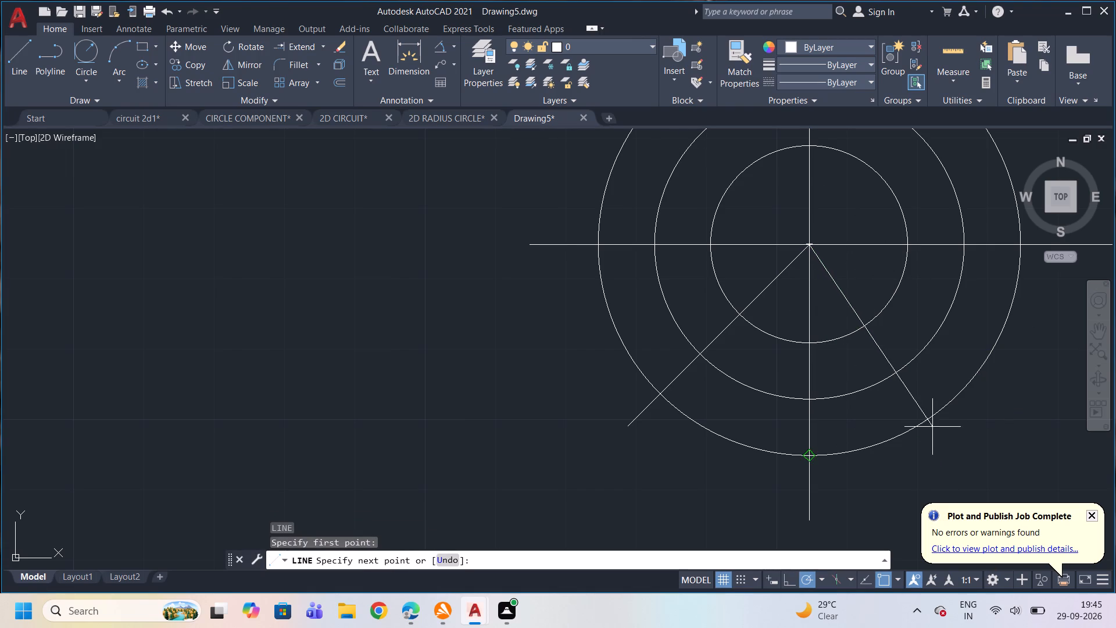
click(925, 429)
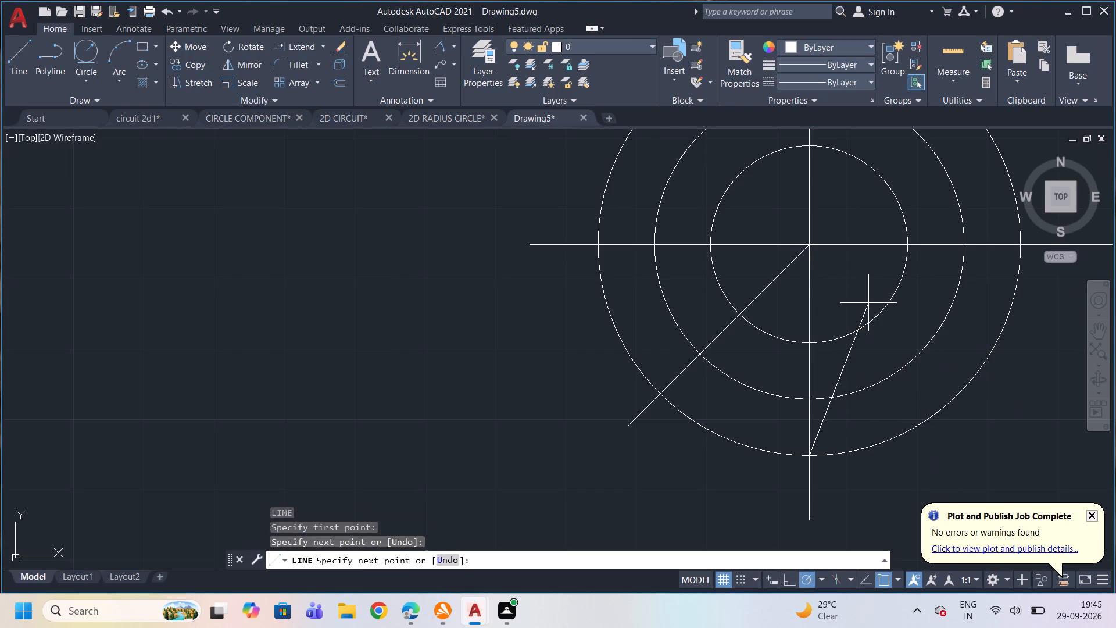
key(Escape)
Turn off the Quadrant object snap while keeping the other active snaps.
key(l)
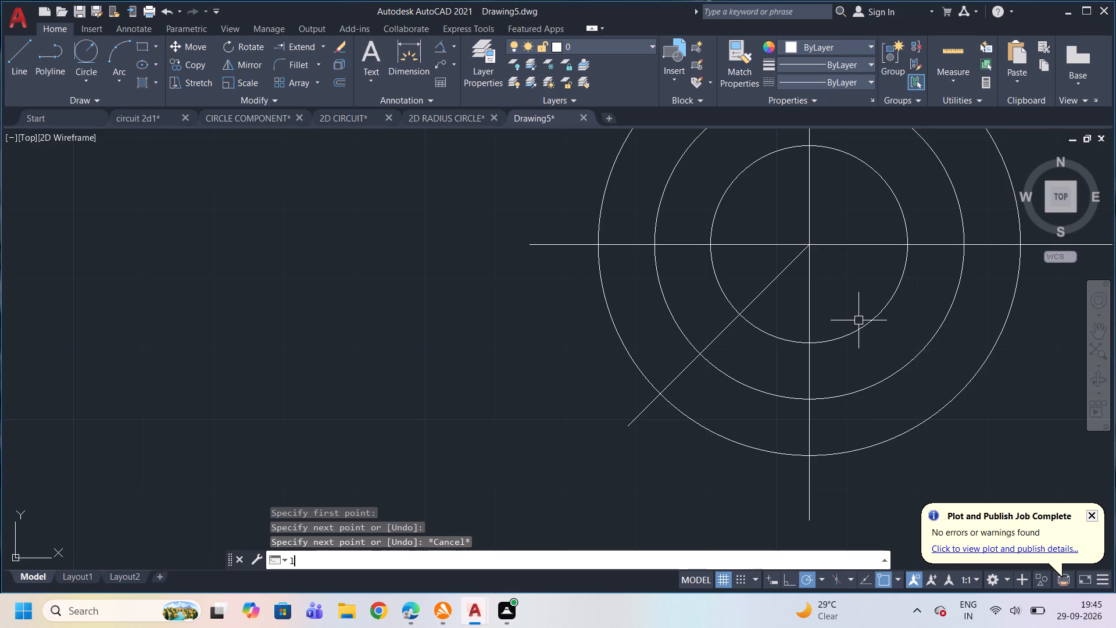
key(Return)
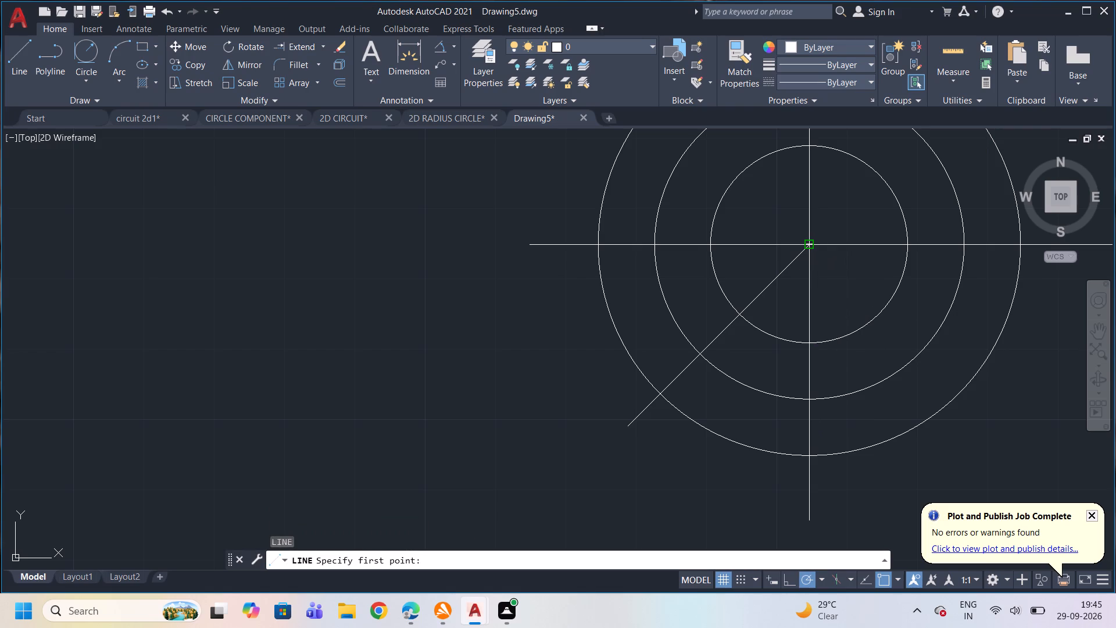
click(1092, 513)
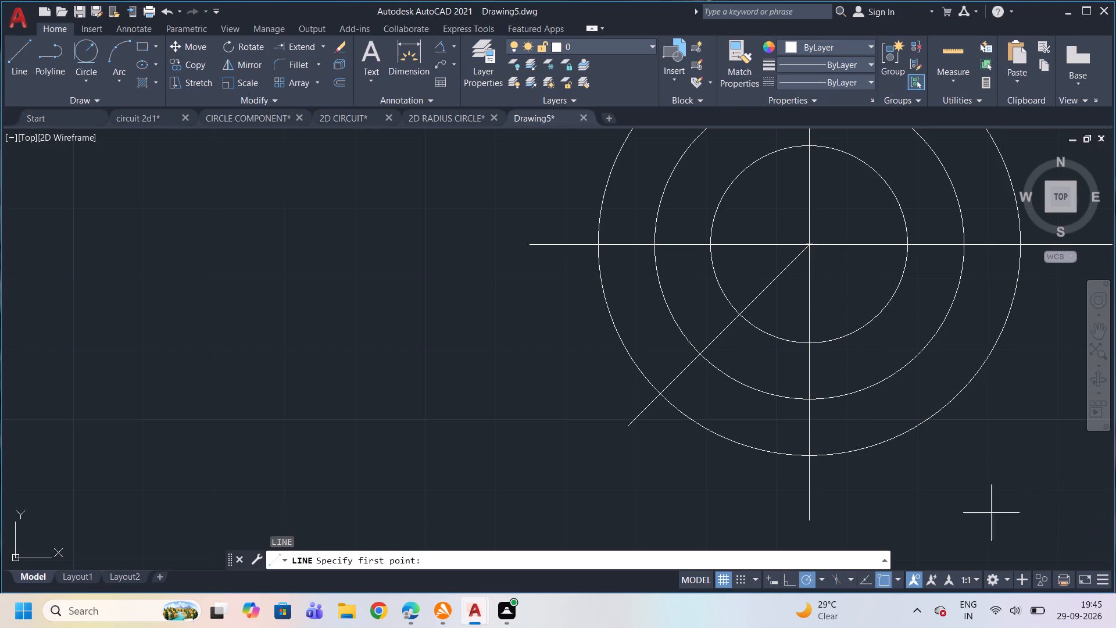
click(824, 577)
click(714, 449)
click(901, 579)
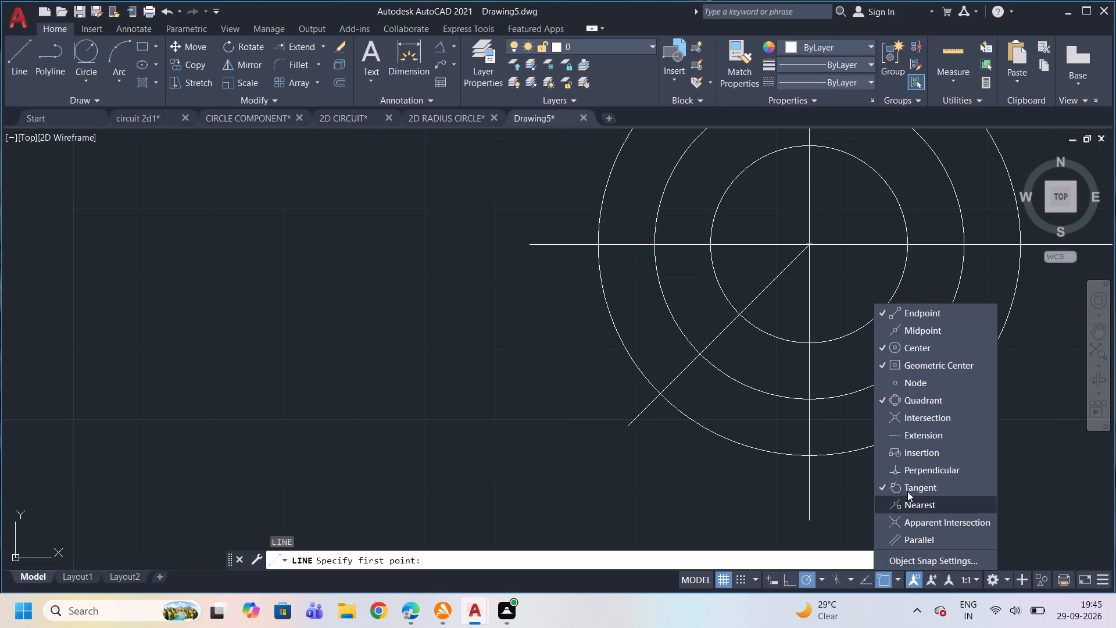
click(887, 400)
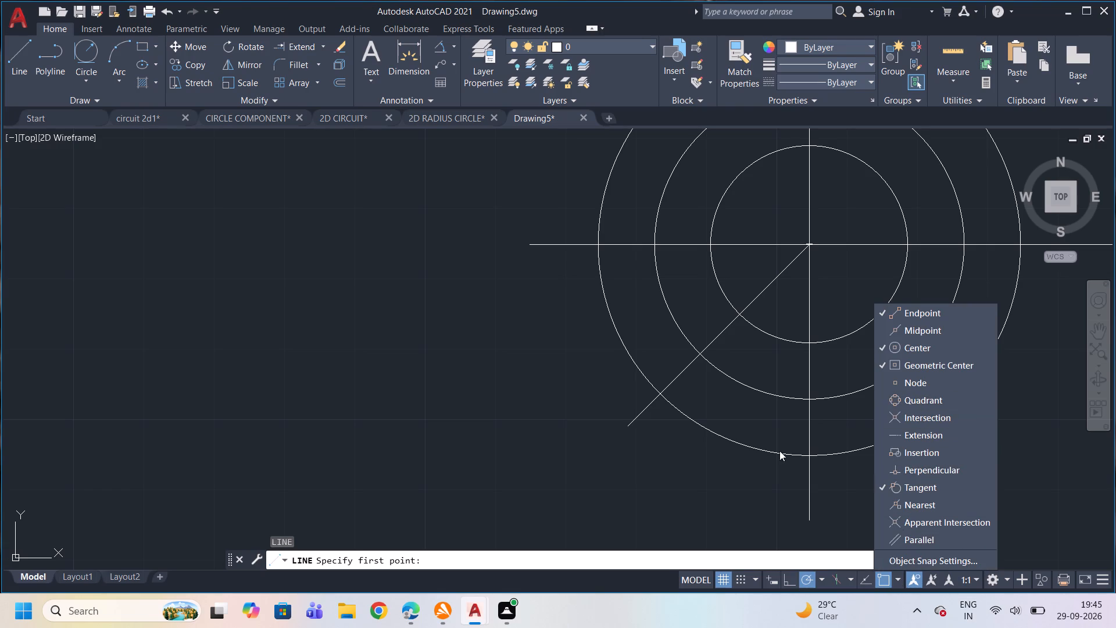
click(746, 445)
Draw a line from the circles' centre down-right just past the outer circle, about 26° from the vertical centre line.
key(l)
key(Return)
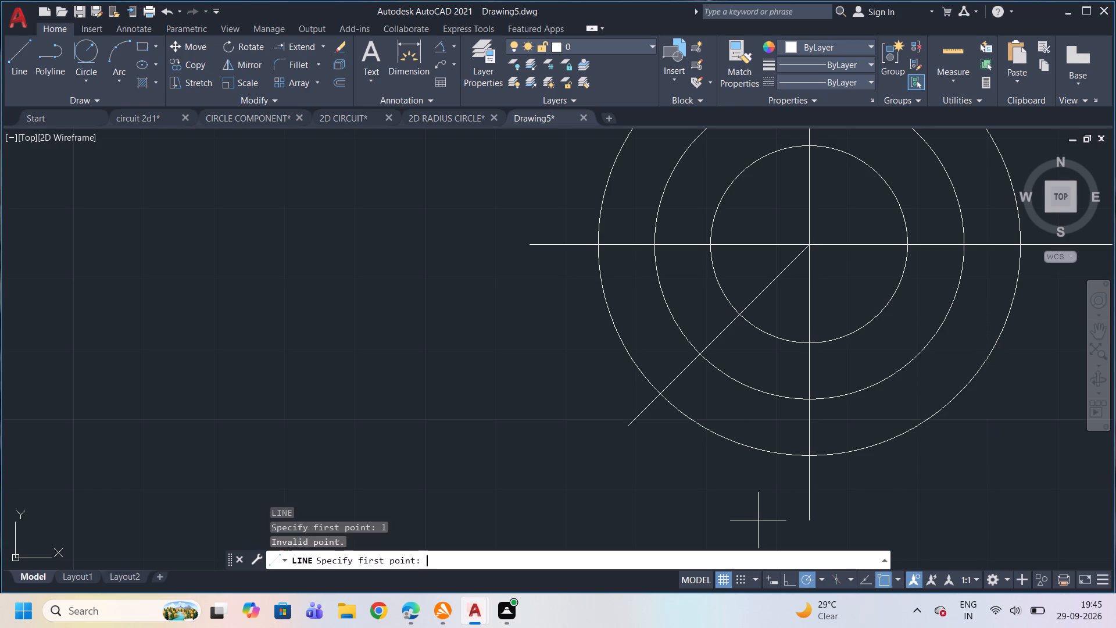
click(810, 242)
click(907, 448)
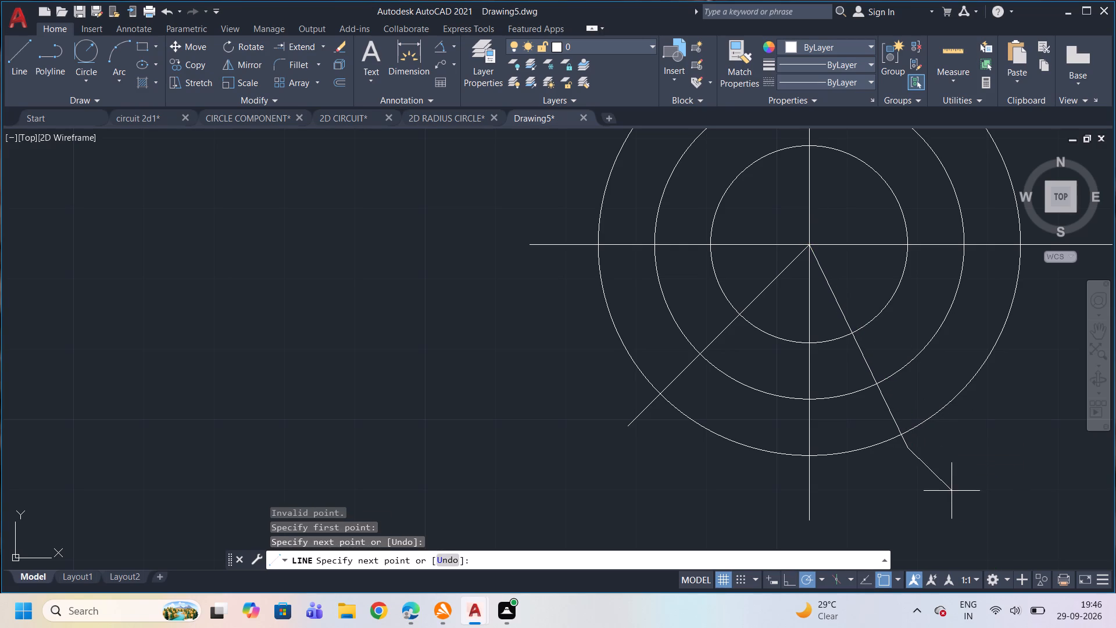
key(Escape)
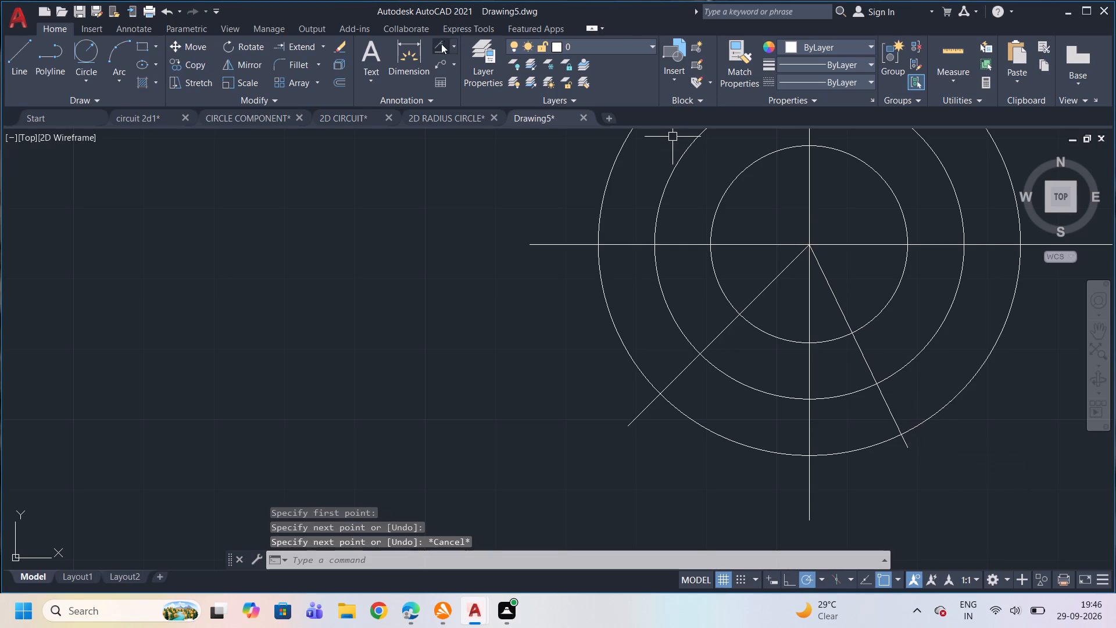
Check the angle between the vertical centre line and the down-right slanted line with an angular dimension, without placing it.
click(441, 44)
click(812, 423)
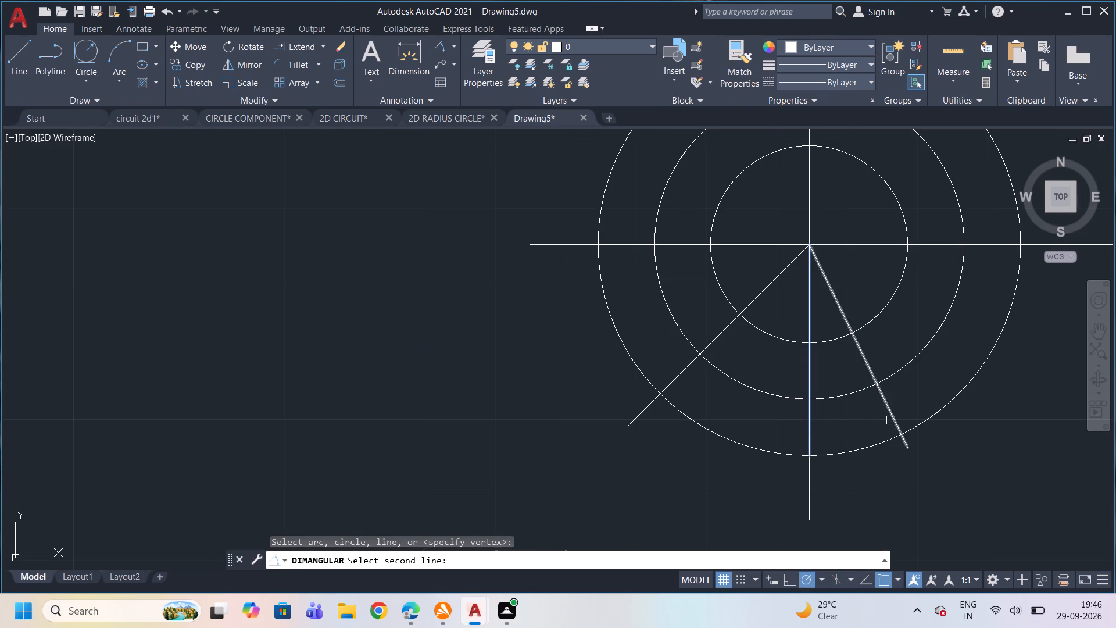
click(891, 418)
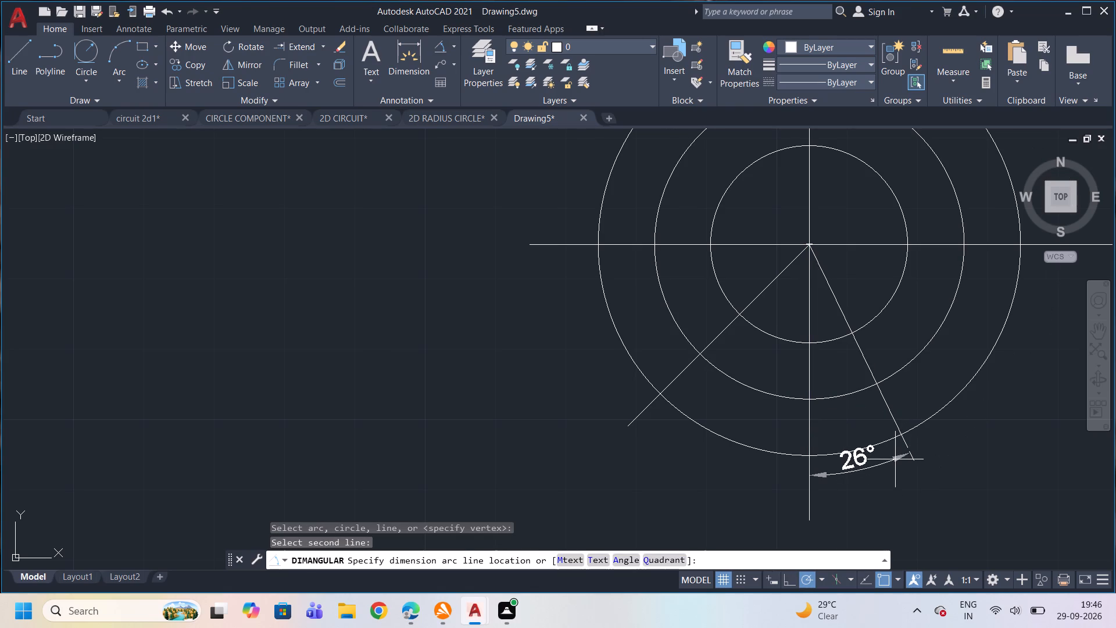
key(Escape)
Draw a second down-right line from the circles' centre at a 300° polar angle, ending just past the outer circle.
key(l)
key(Return)
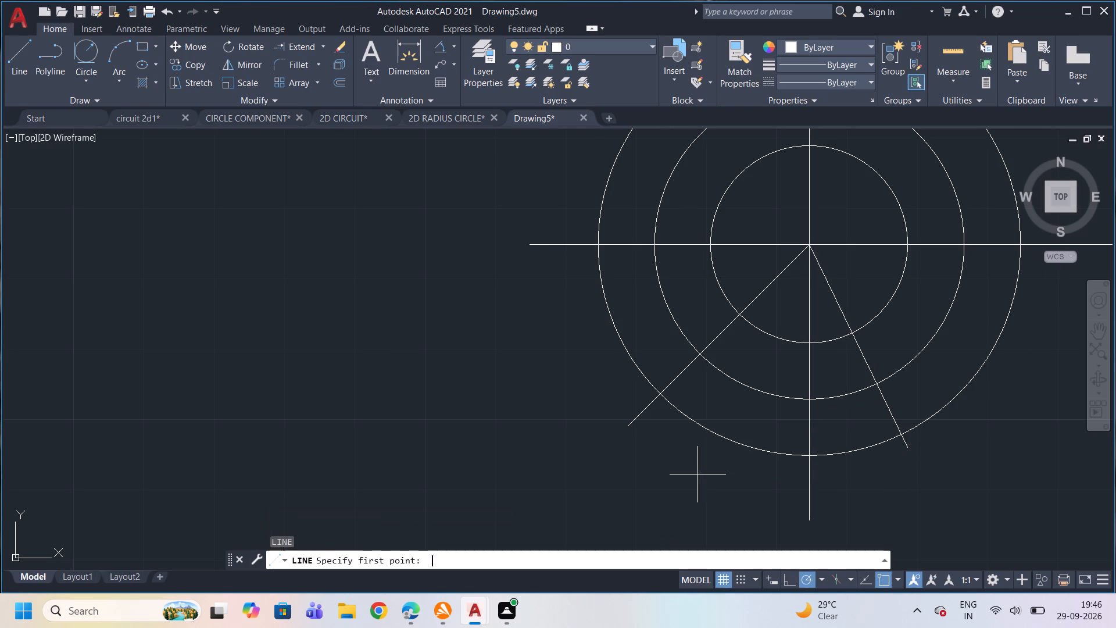
click(808, 246)
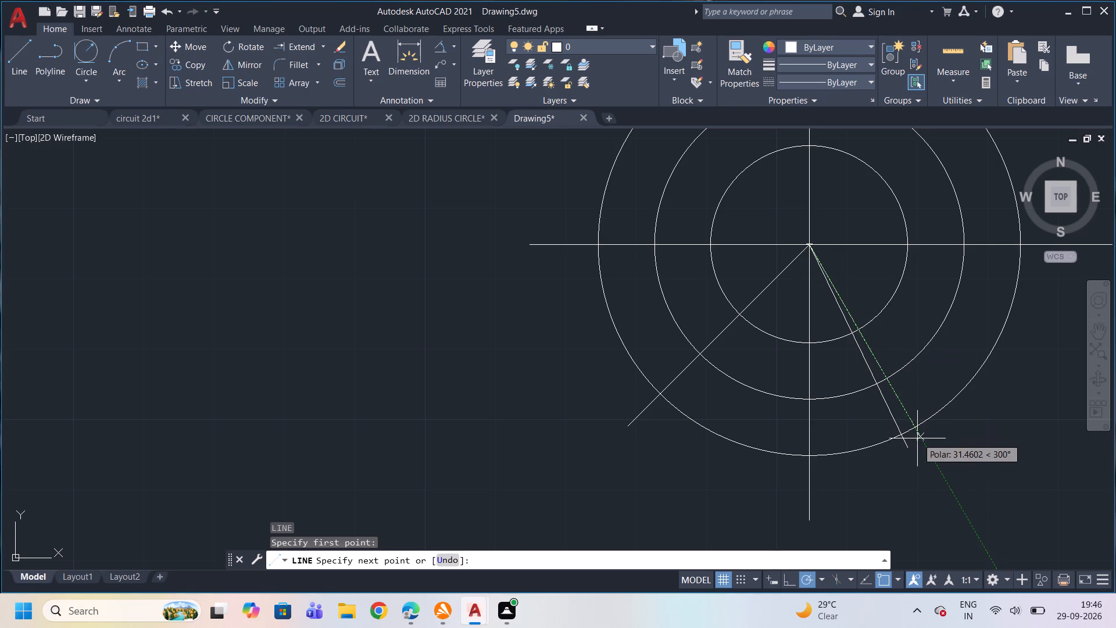
click(924, 442)
key(Escape)
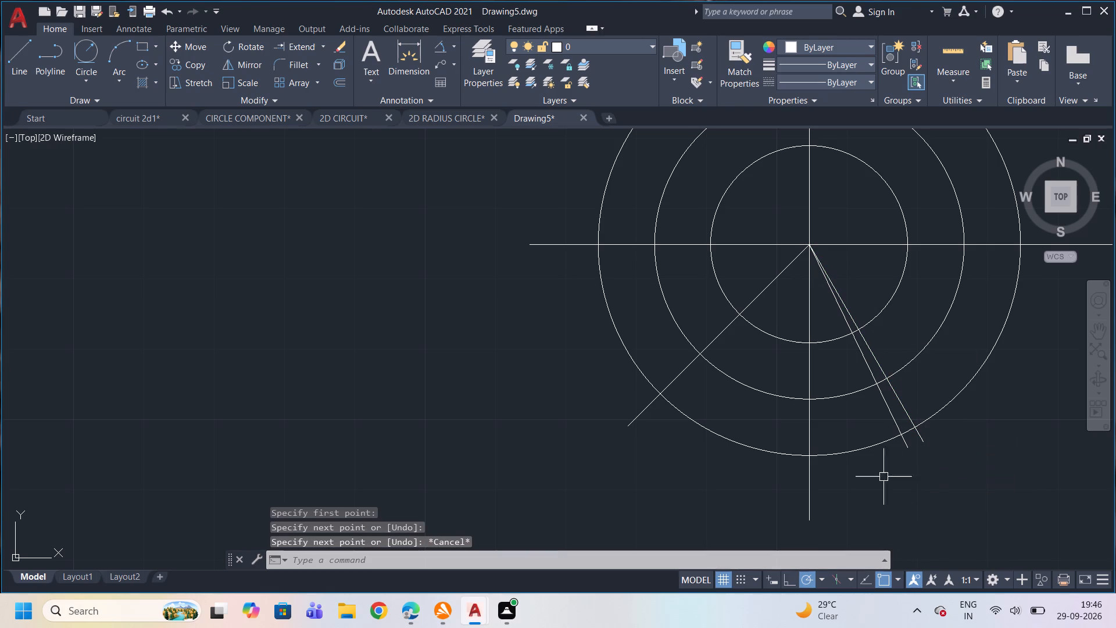
Check the angle between the vertical centre line and the 300° line with an angular dimension, without placing it.
click(440, 48)
click(810, 379)
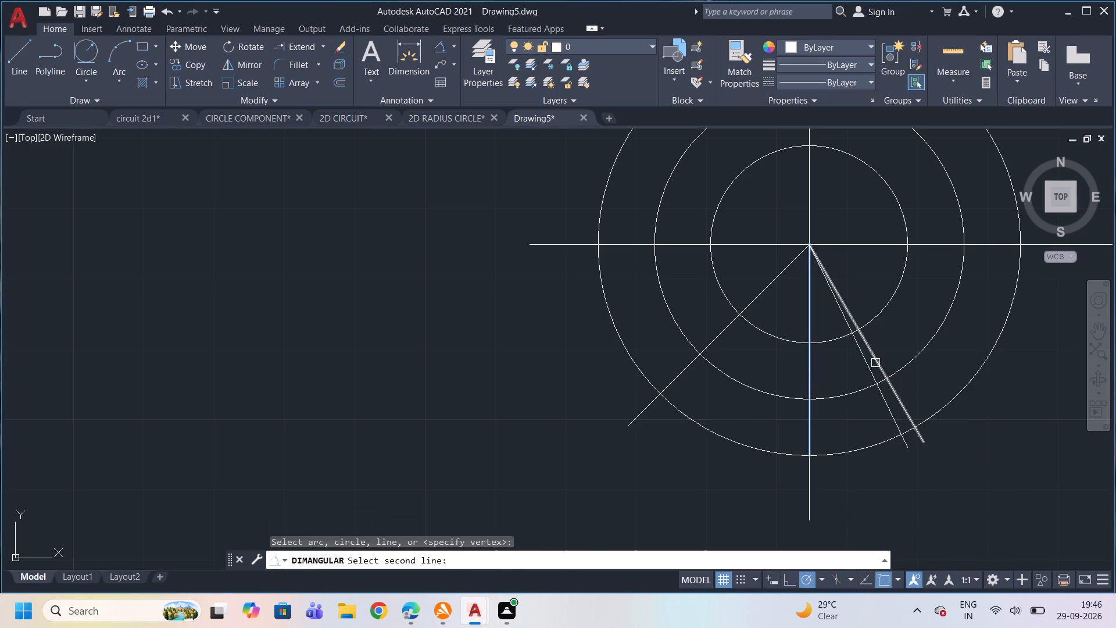
click(876, 362)
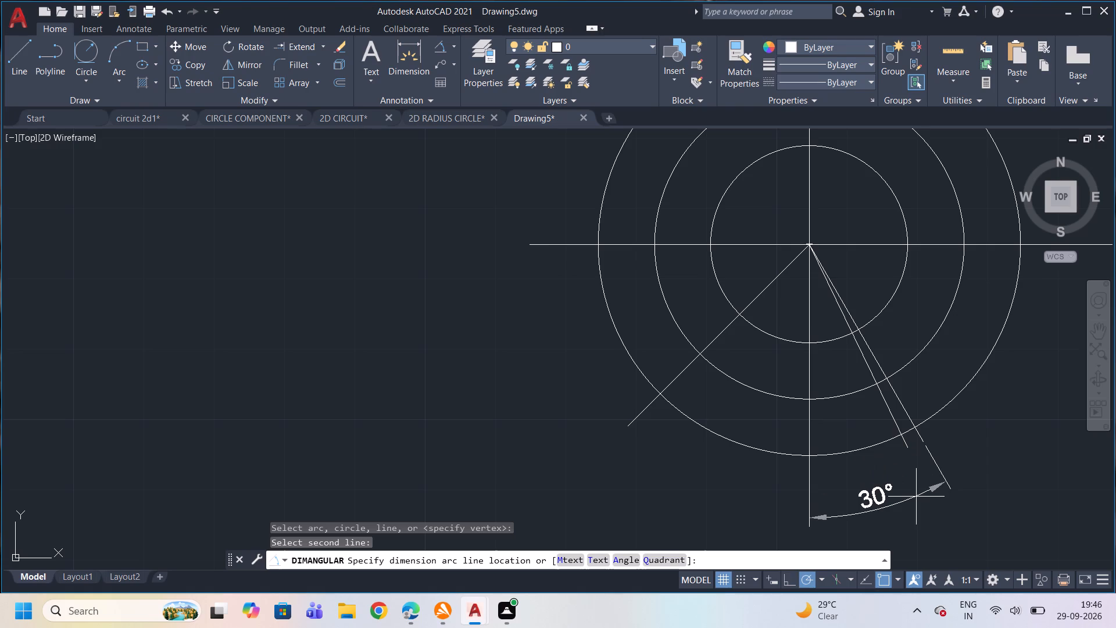
key(Escape)
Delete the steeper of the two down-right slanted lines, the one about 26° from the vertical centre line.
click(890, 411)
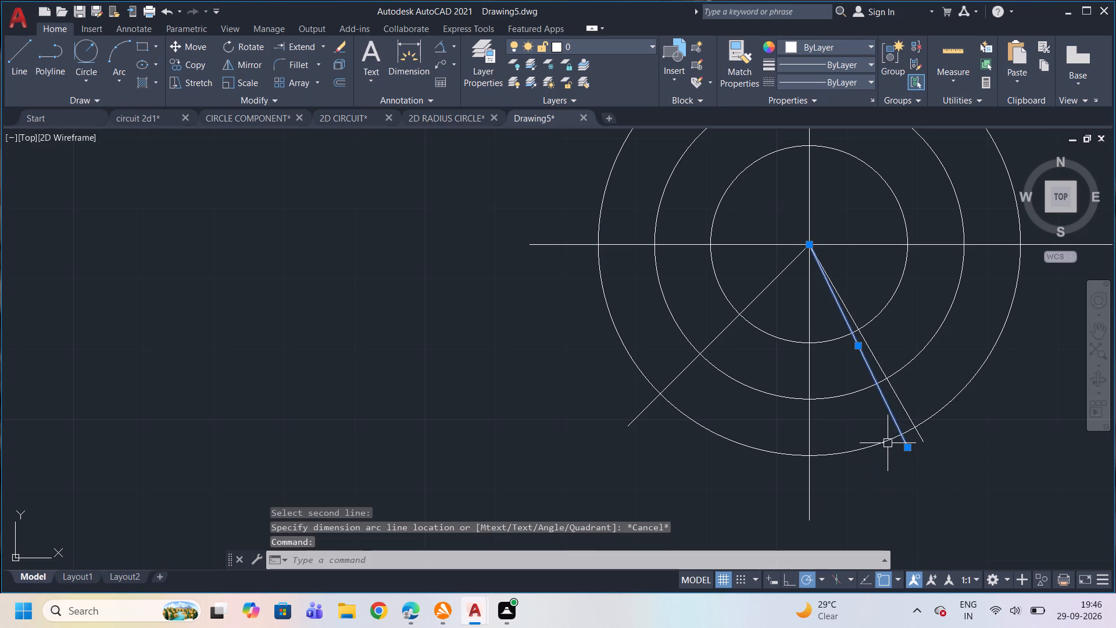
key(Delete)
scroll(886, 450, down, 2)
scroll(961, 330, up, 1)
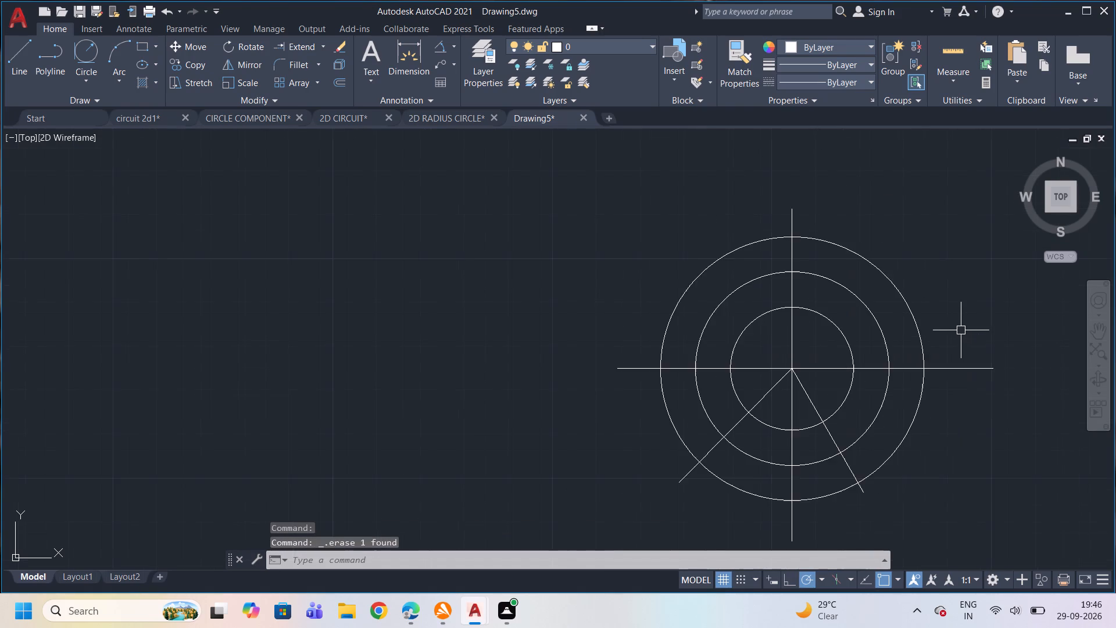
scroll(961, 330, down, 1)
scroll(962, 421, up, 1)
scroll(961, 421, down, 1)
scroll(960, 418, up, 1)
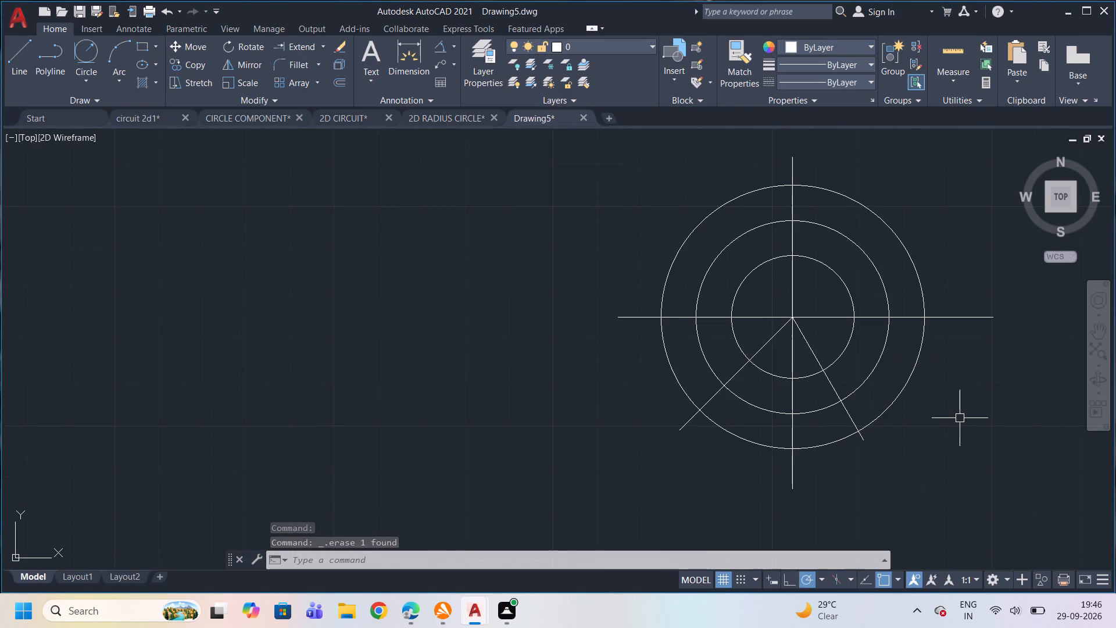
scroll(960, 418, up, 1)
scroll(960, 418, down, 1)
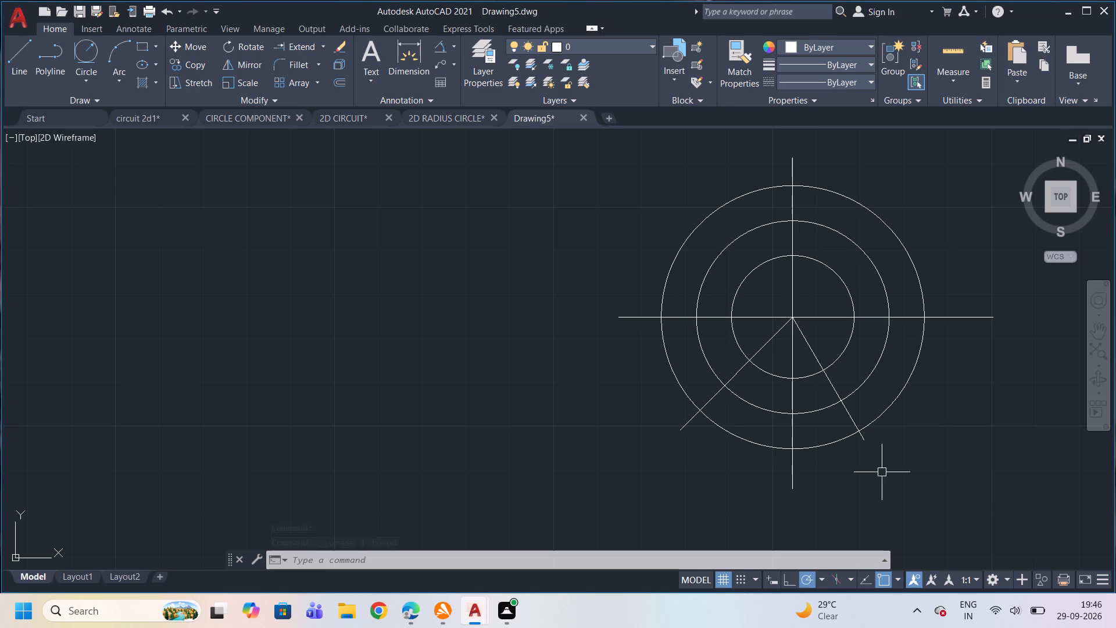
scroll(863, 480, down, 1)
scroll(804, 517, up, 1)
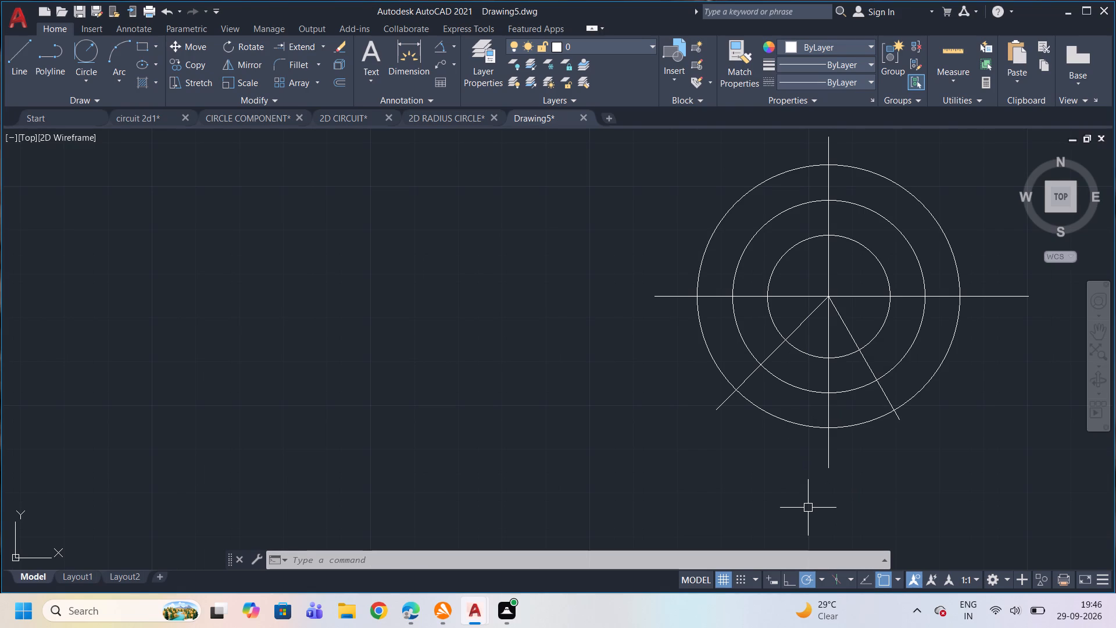
Draw a circle of radius 74 centred on the common centre of the existing circles.
scroll(881, 369, down, 1)
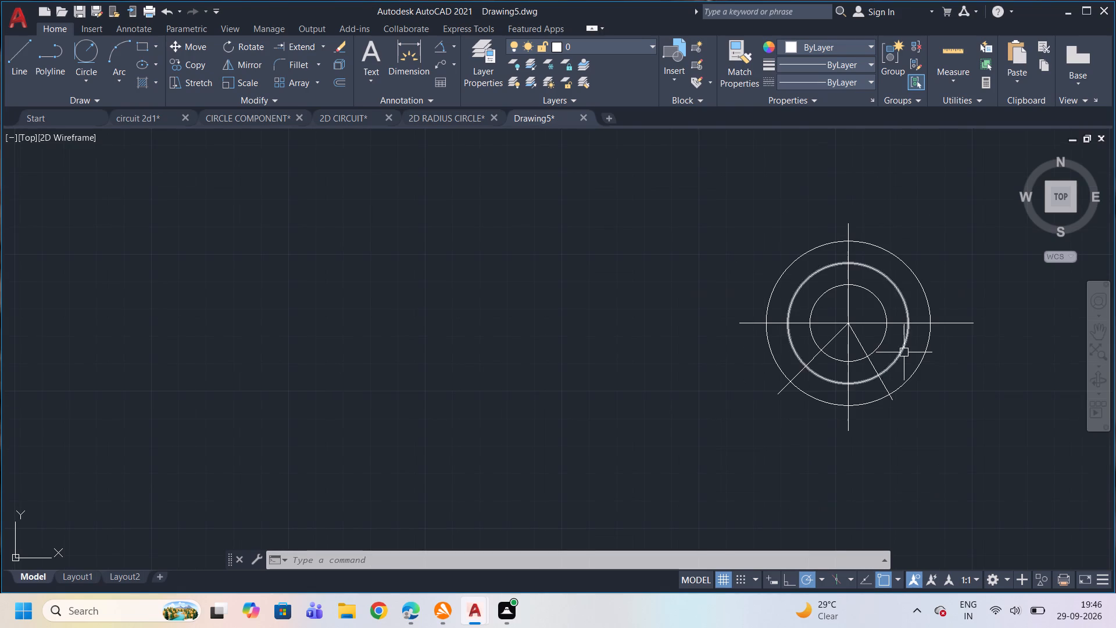
key(c)
key(Return)
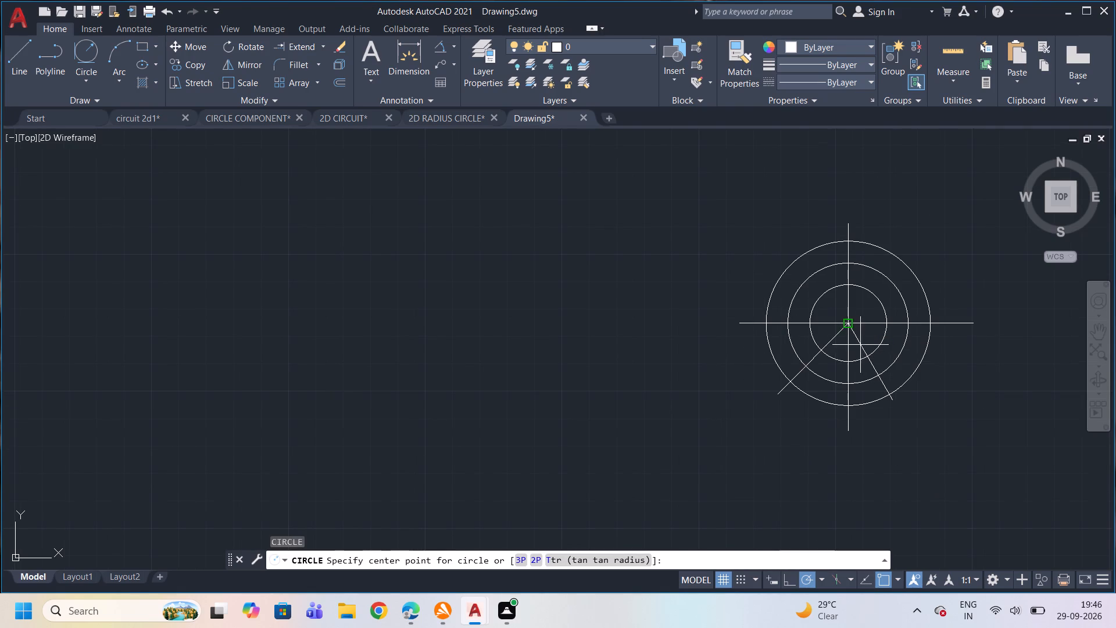
click(849, 323)
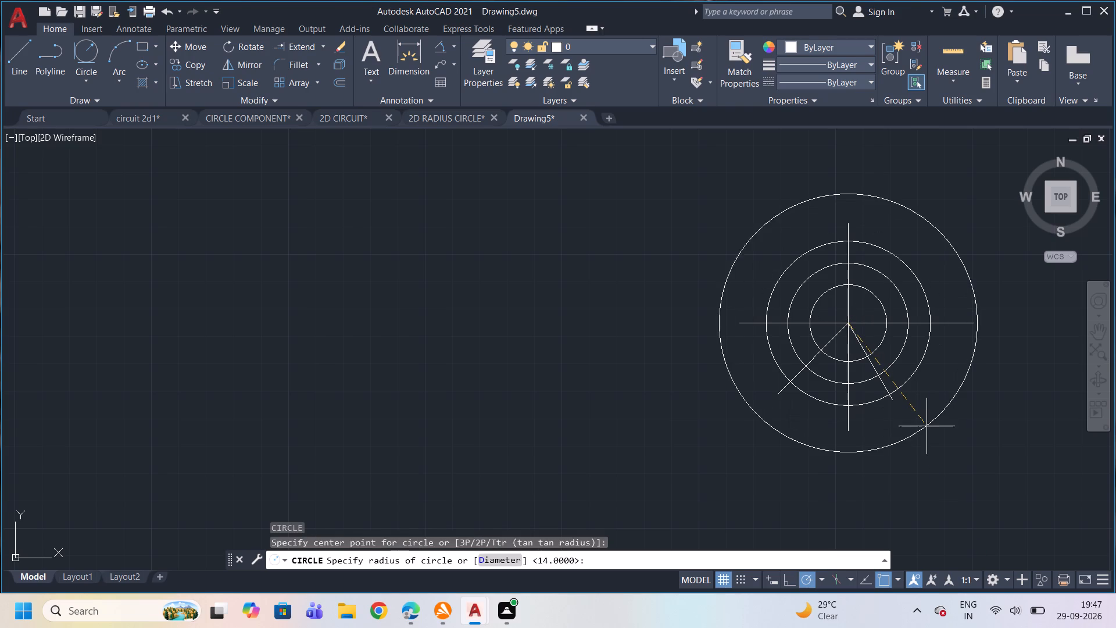
text(74)
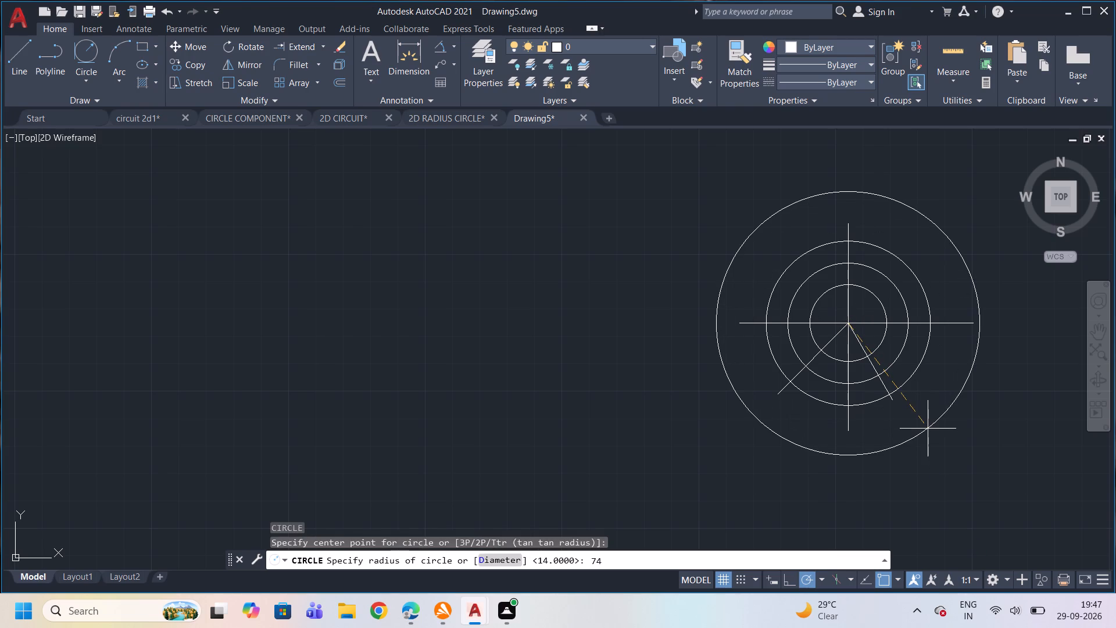
key(Return)
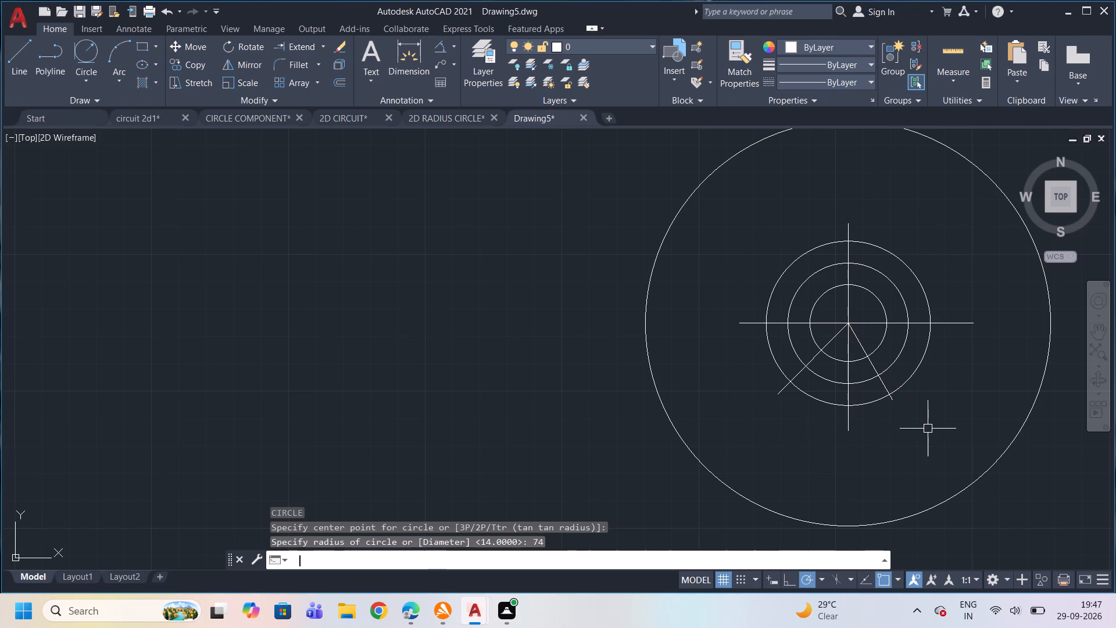
scroll(928, 422, down, 1)
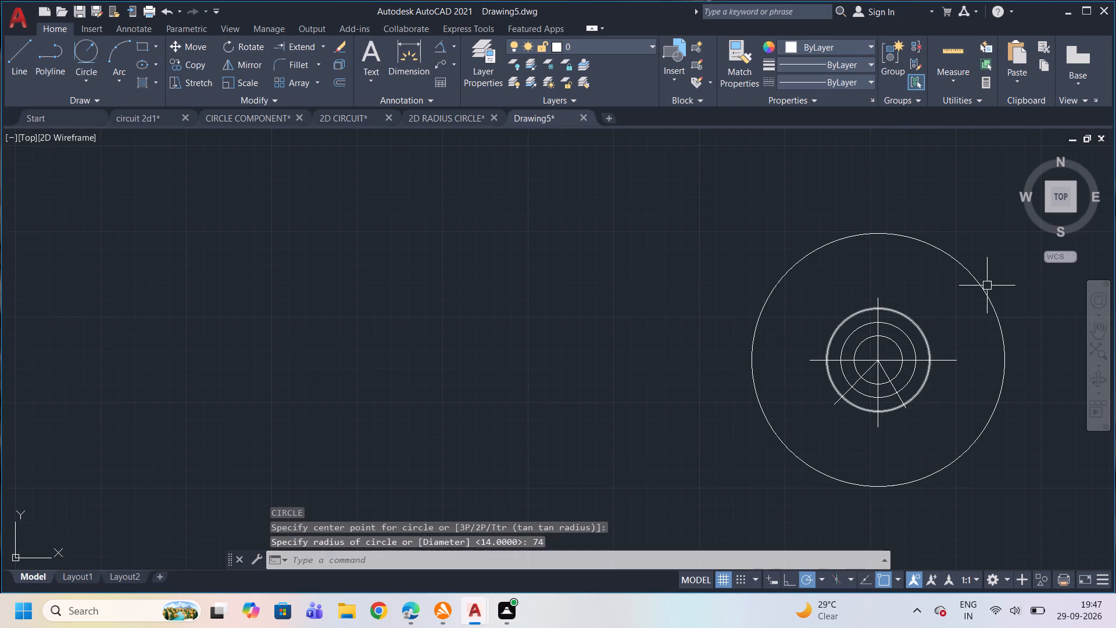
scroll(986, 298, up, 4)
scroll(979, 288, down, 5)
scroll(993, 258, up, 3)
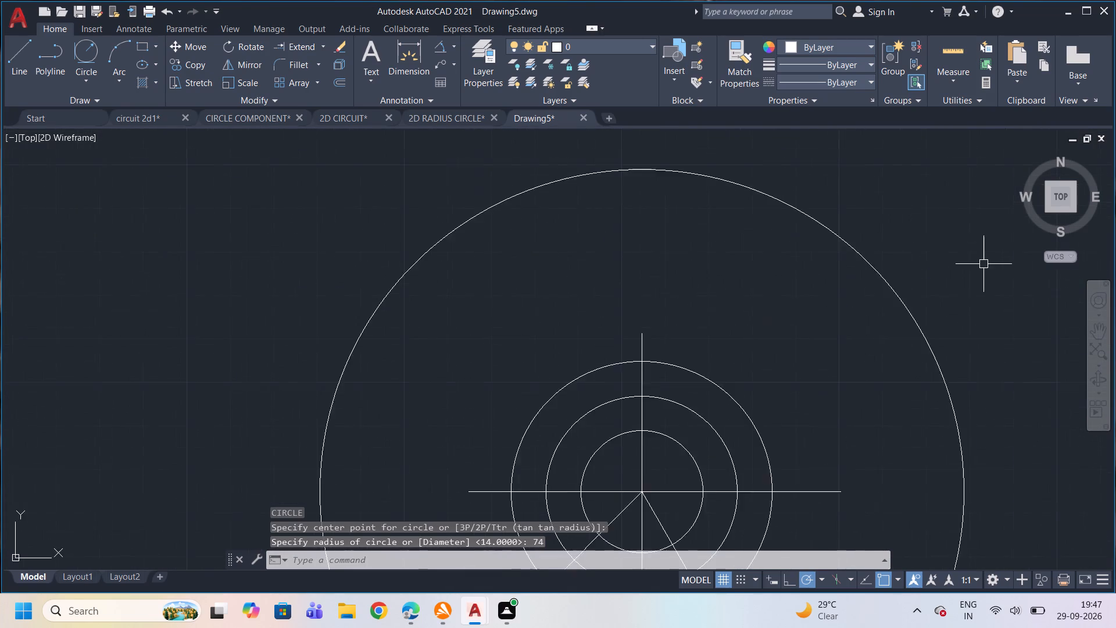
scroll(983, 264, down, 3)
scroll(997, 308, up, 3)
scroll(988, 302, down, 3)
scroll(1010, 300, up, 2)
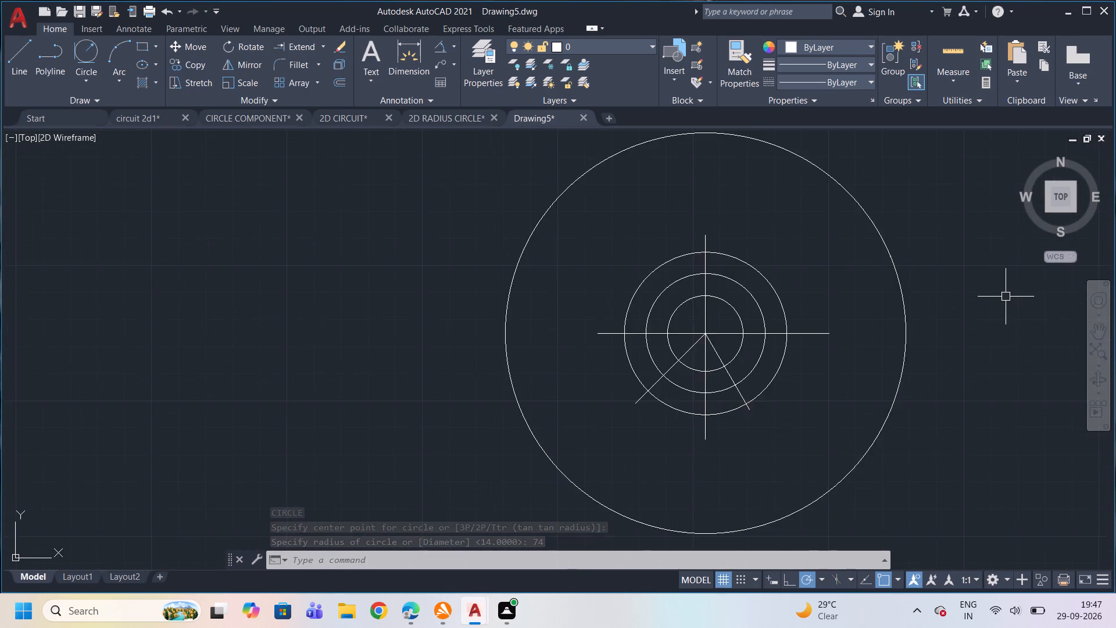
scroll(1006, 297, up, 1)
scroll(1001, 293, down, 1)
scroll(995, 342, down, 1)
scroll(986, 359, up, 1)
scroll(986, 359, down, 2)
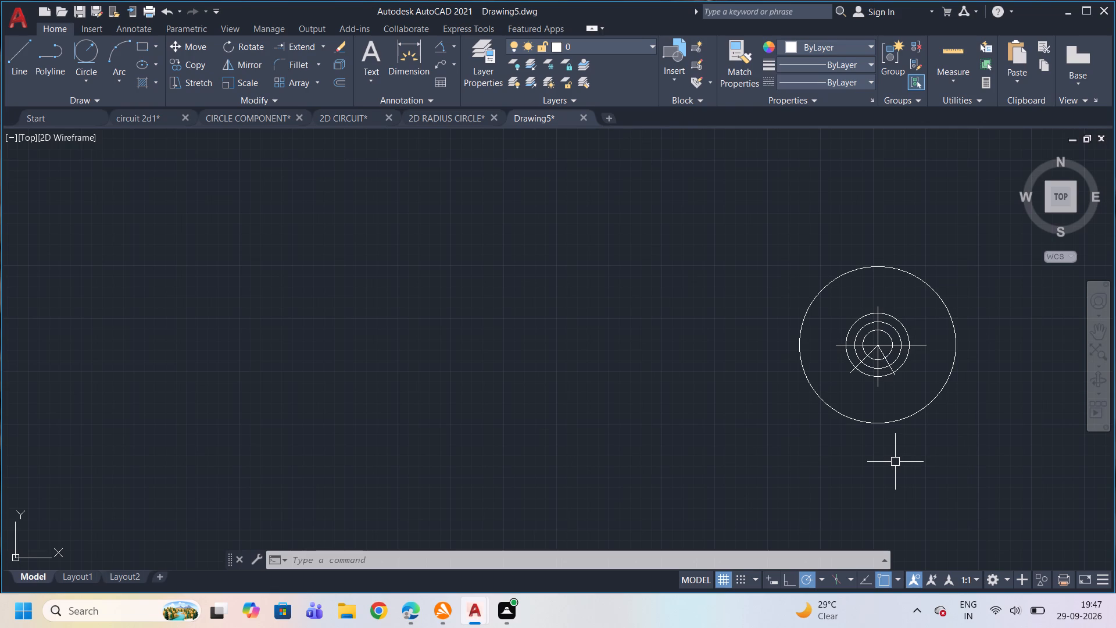
Extend the down-left and down-right angled lines from the common centre out to the radius 74 circle.
key(e)
key(x)
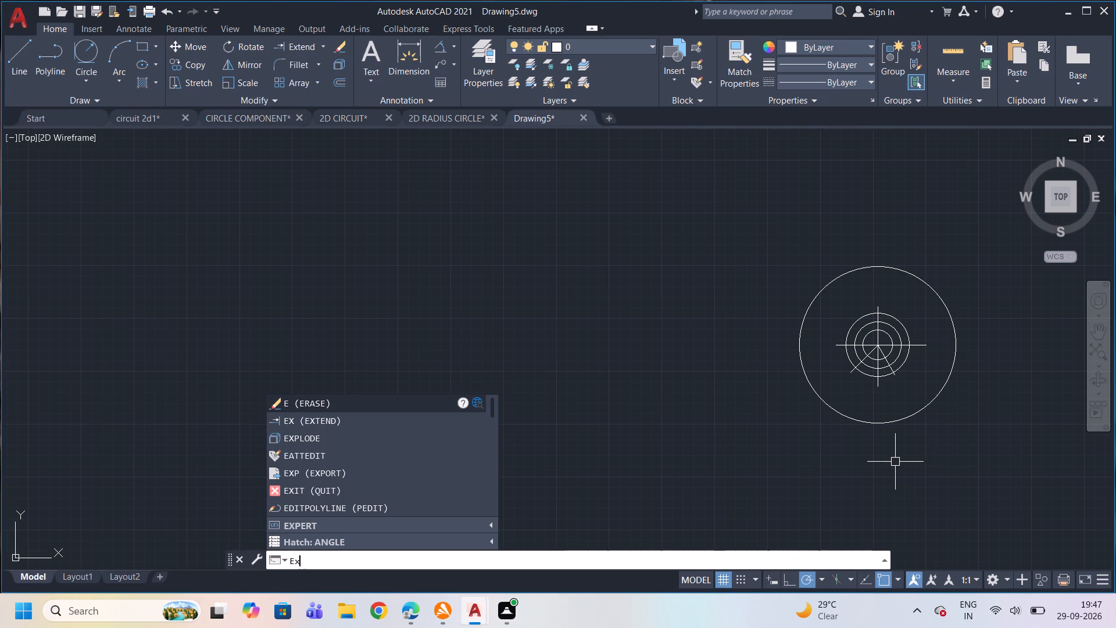
key(Return)
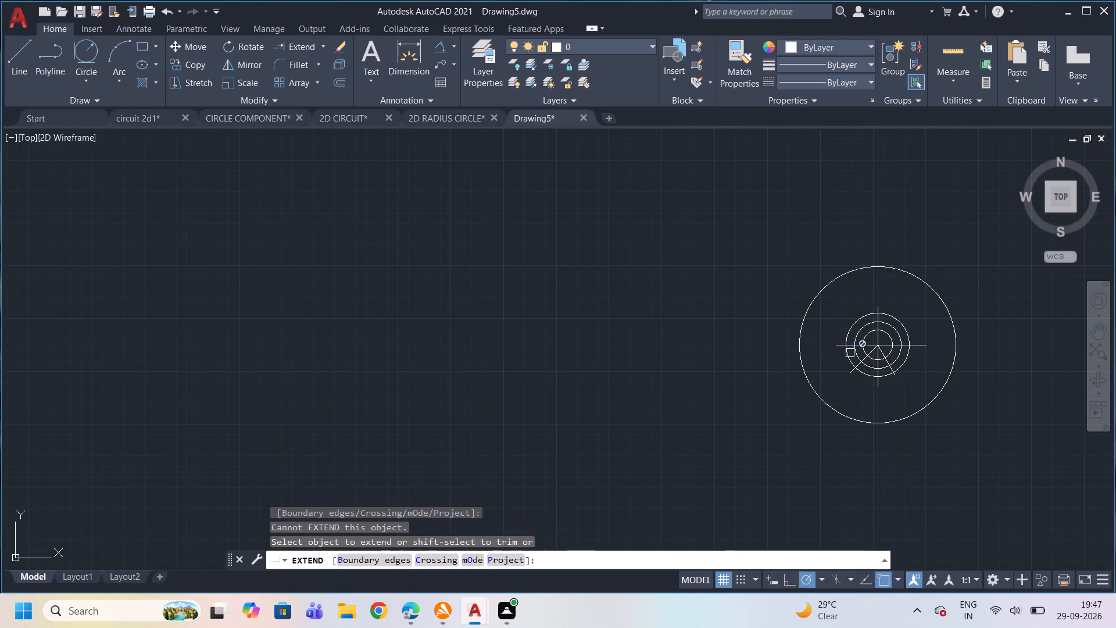
scroll(879, 380, up, 2)
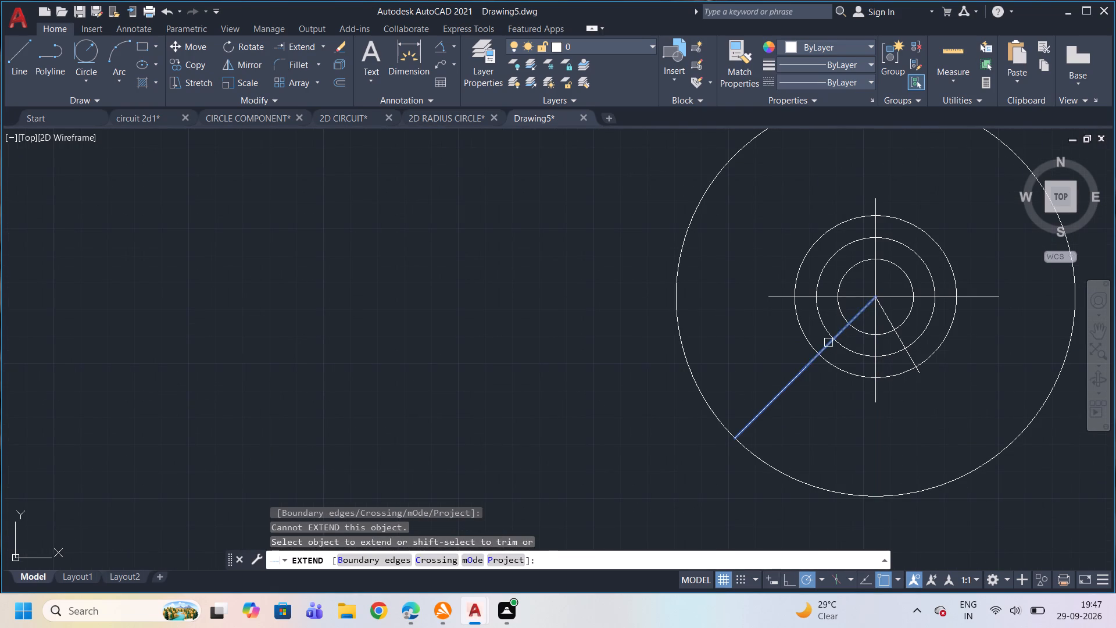
click(828, 342)
click(910, 356)
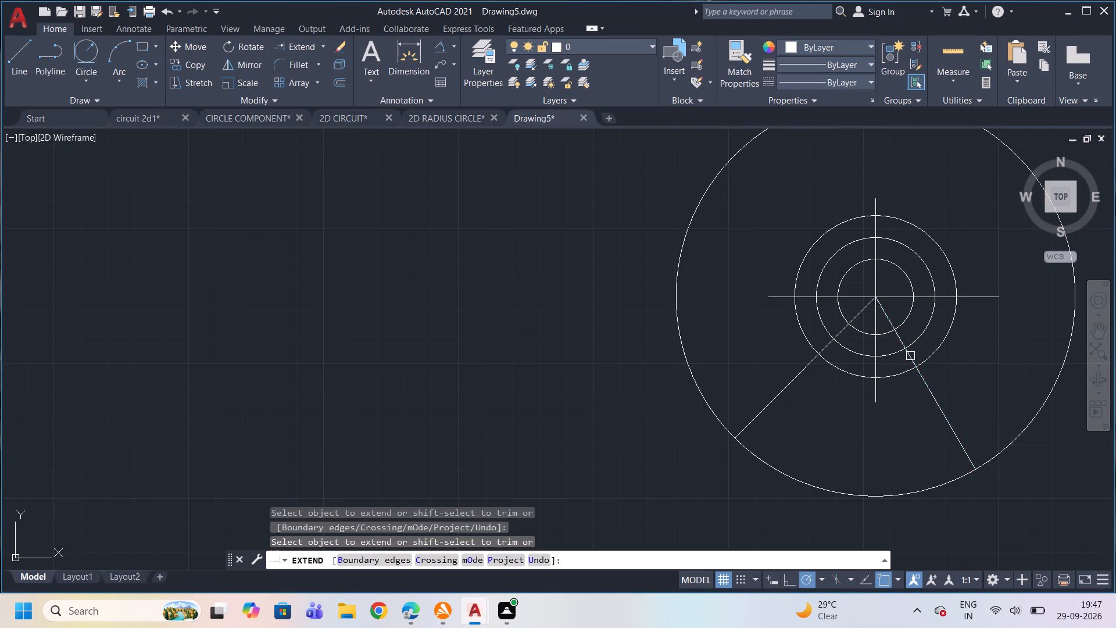
scroll(922, 364, down, 1)
scroll(995, 424, down, 1)
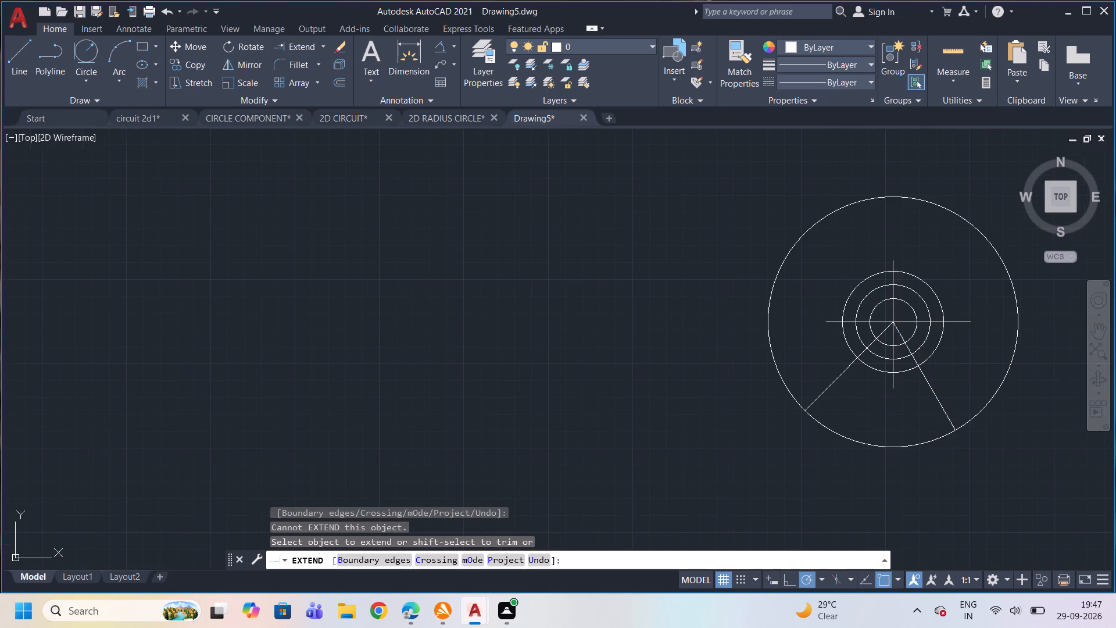
scroll(995, 424, down, 1)
scroll(1017, 431, up, 1)
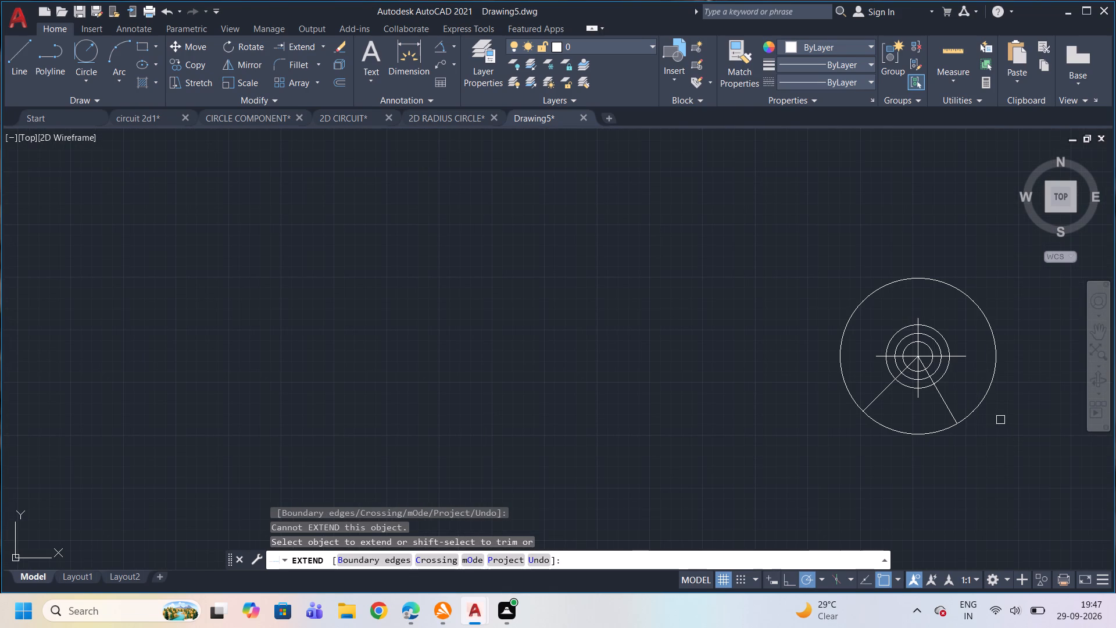
key(Escape)
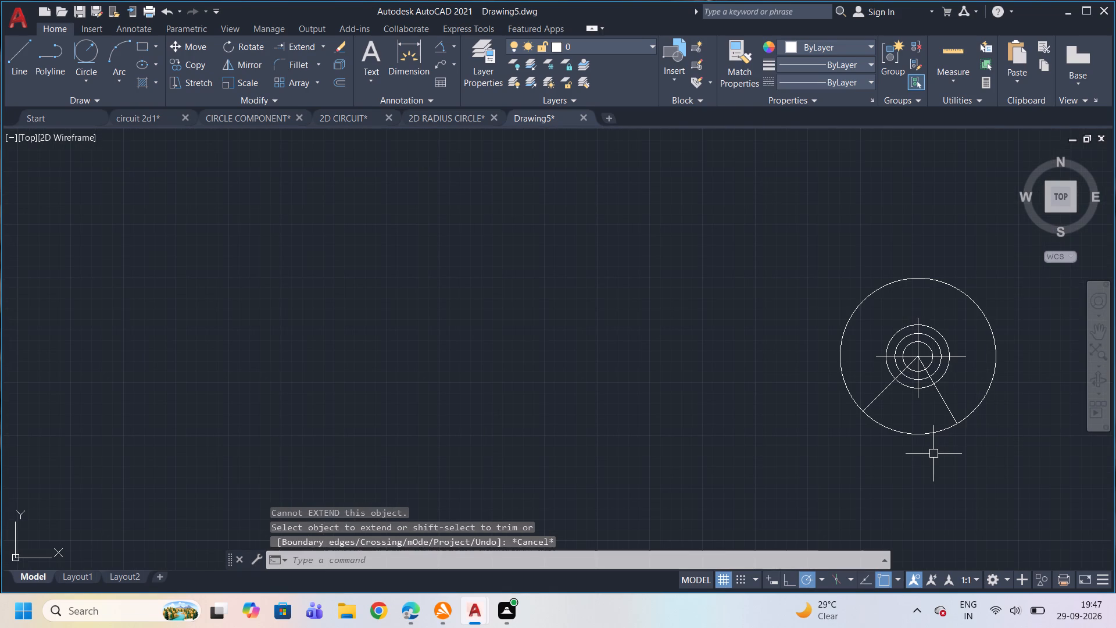
Draw a circle of radius 20 centred where the down-left angled line meets the radius 74 circle.
key(c)
key(Return)
scroll(973, 395, up, 2)
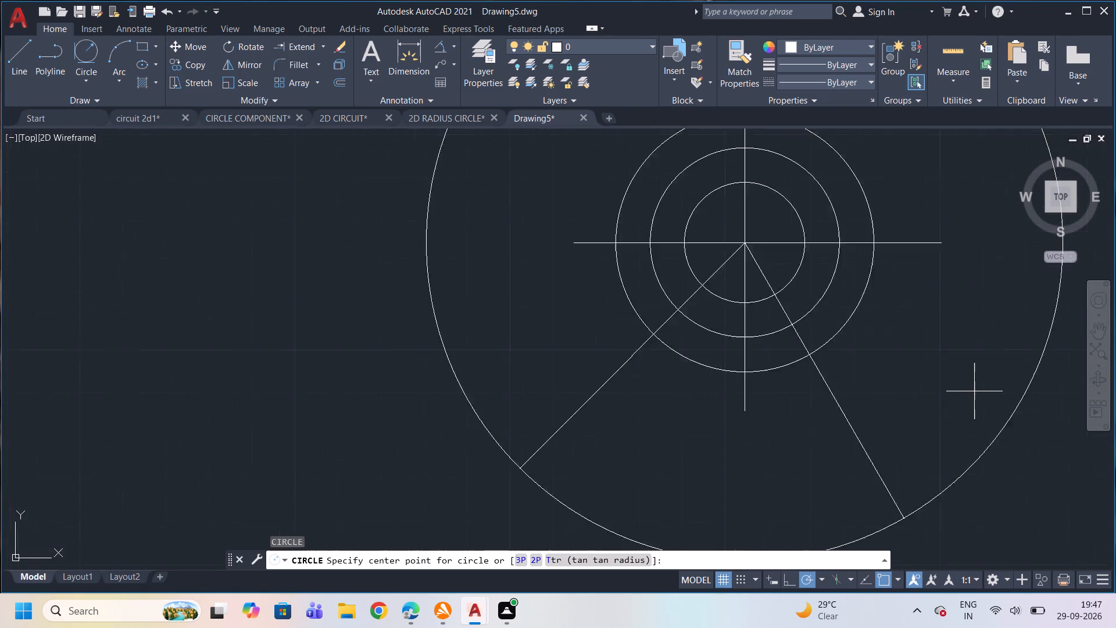
scroll(974, 391, up, 2)
scroll(956, 388, down, 3)
scroll(968, 469, up, 2)
scroll(955, 446, down, 2)
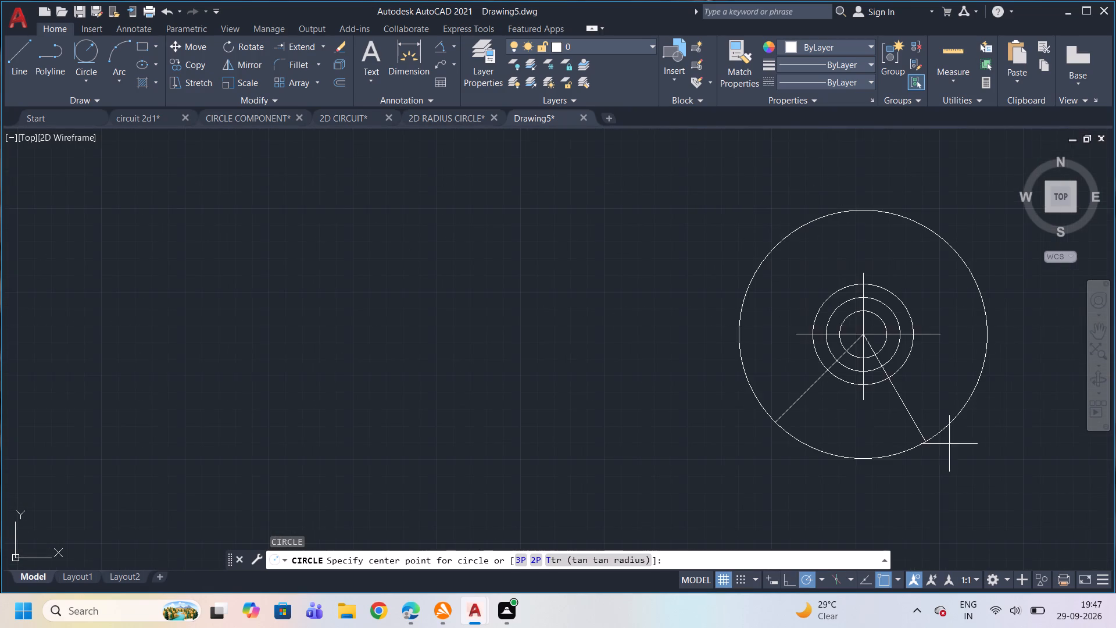
scroll(821, 451, up, 2)
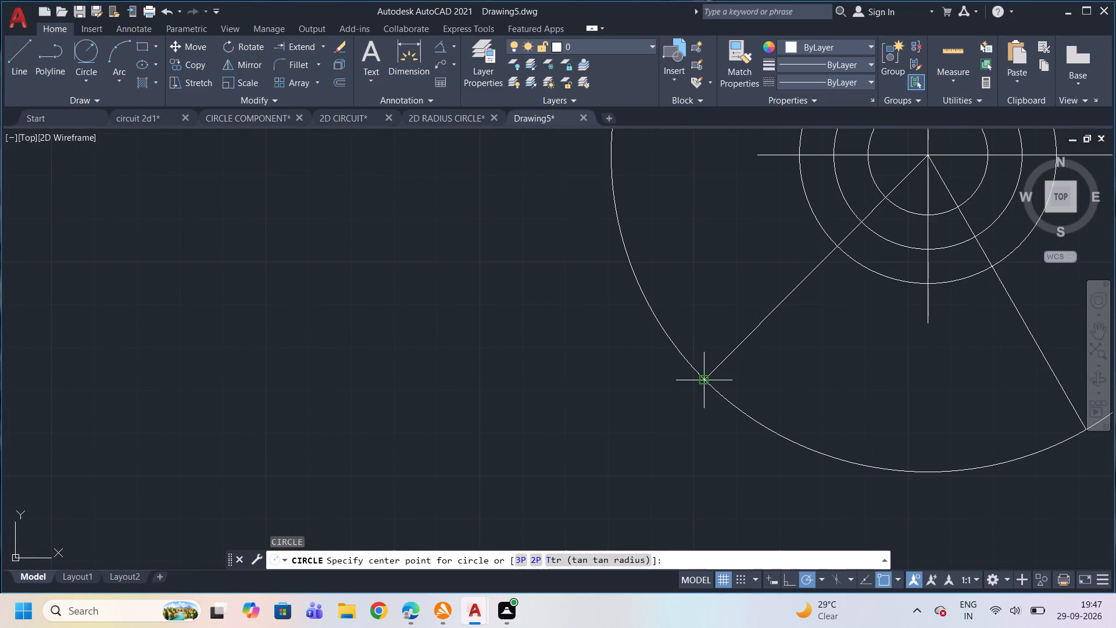
click(704, 377)
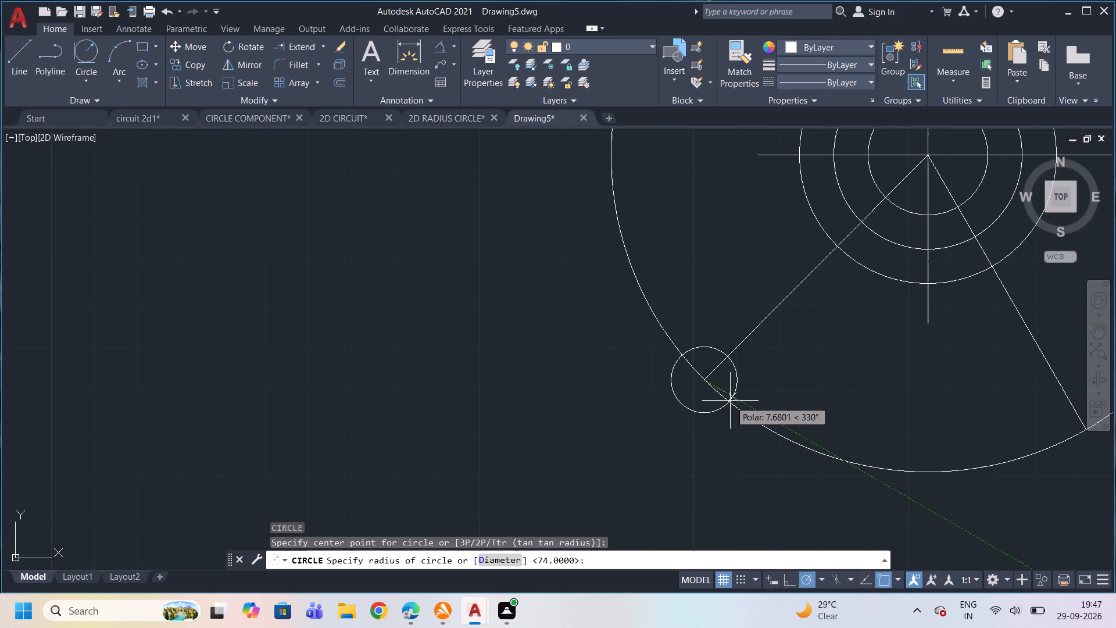
text(20)
key(Return)
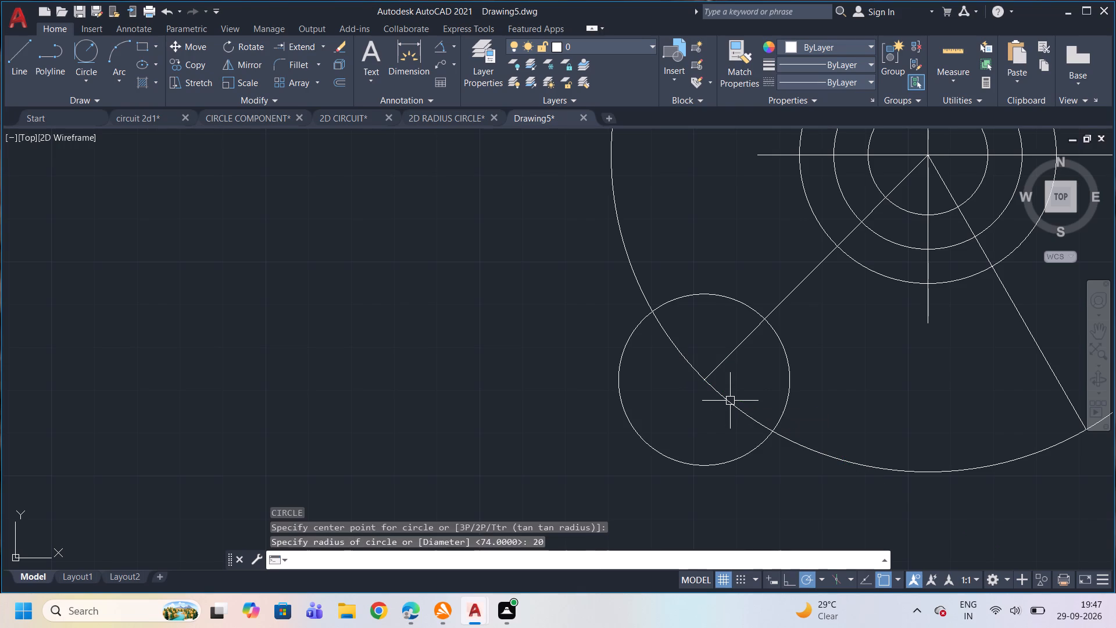
Draw a circle of radius 10 concentric with the radius 20 circle on the down-left line's end.
key(c)
key(Return)
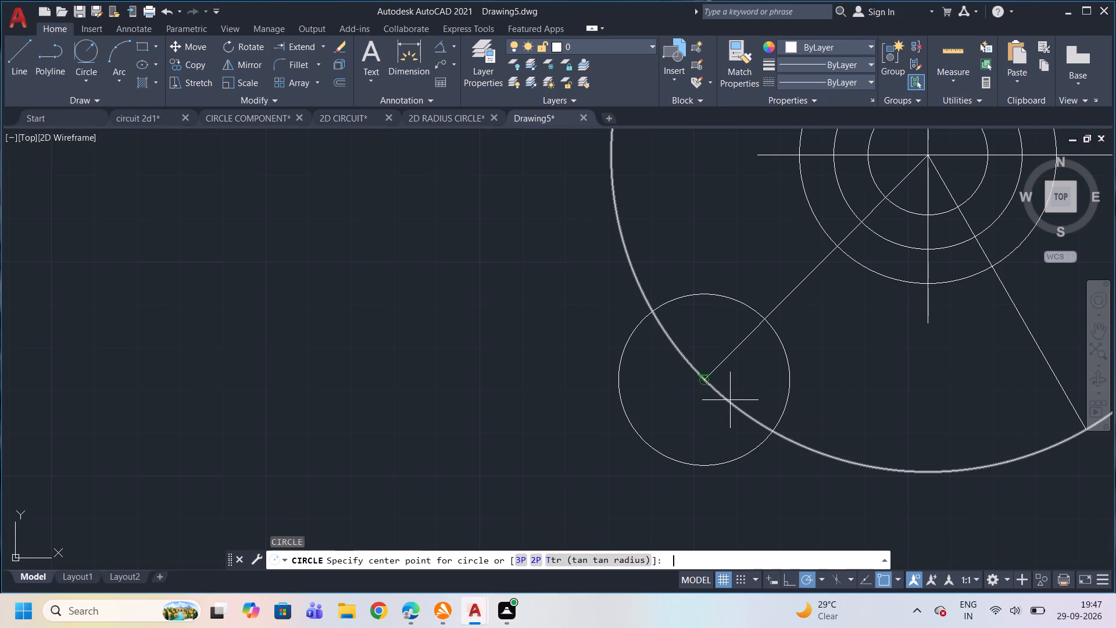
click(703, 381)
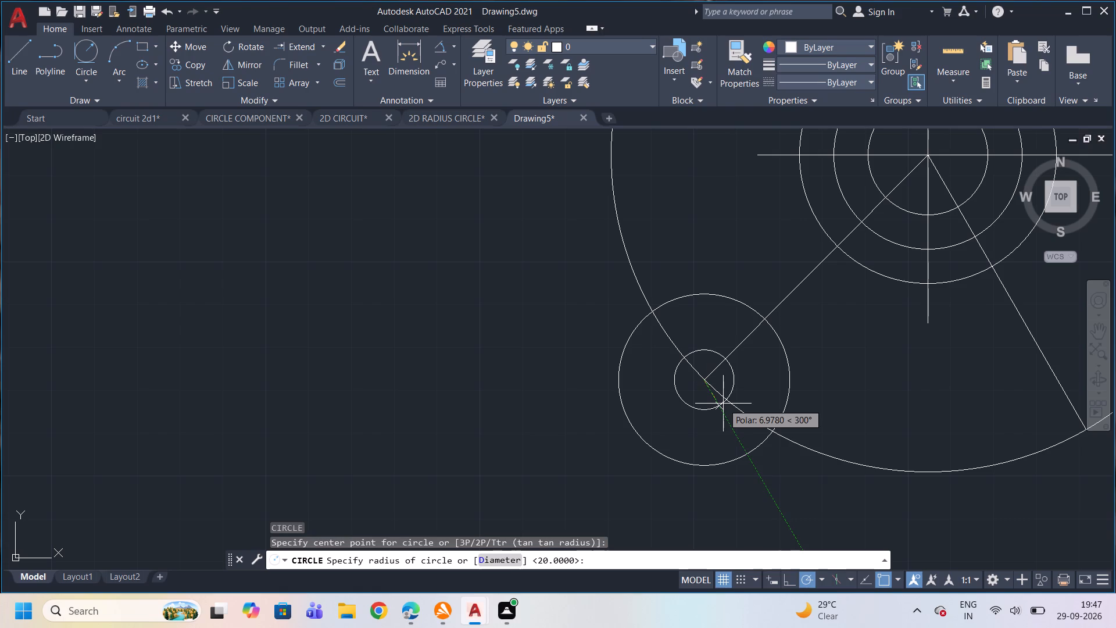
text(10)
key(Return)
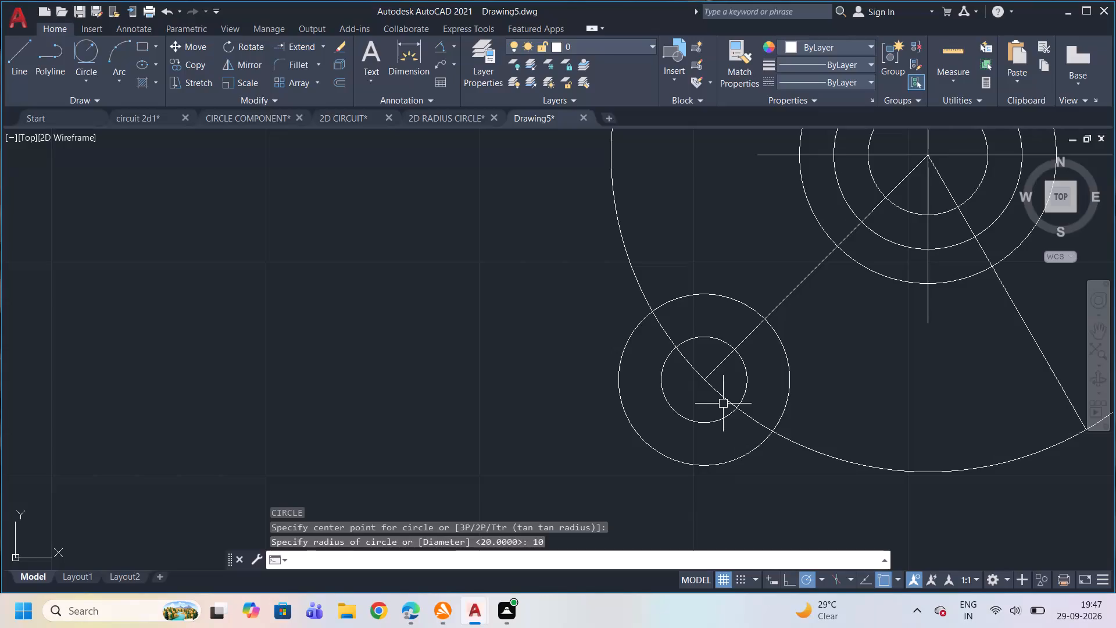
Draw a circle of radius 20 centred where the down-right angled line meets the radius 74 circle.
scroll(723, 404, down, 3)
scroll(848, 410, up, 2)
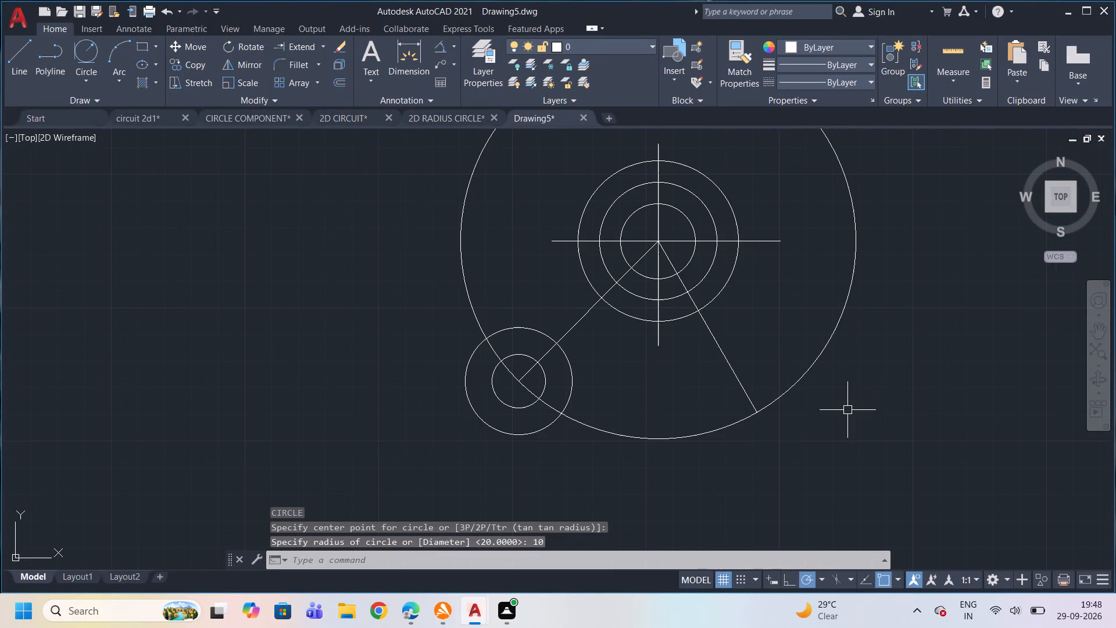
key(c)
key(Return)
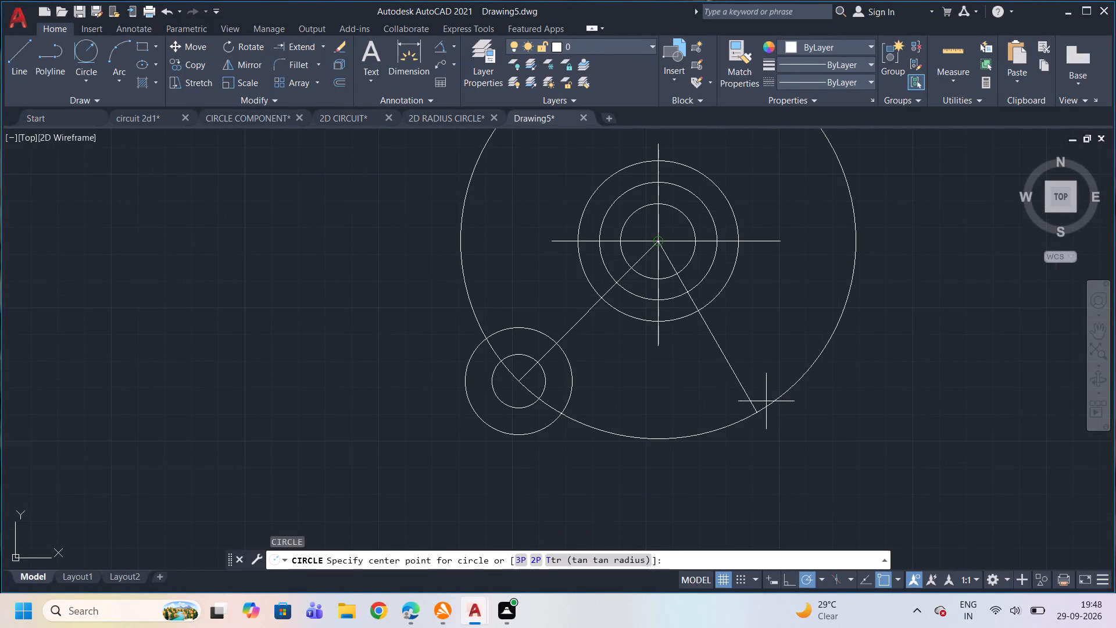
click(759, 409)
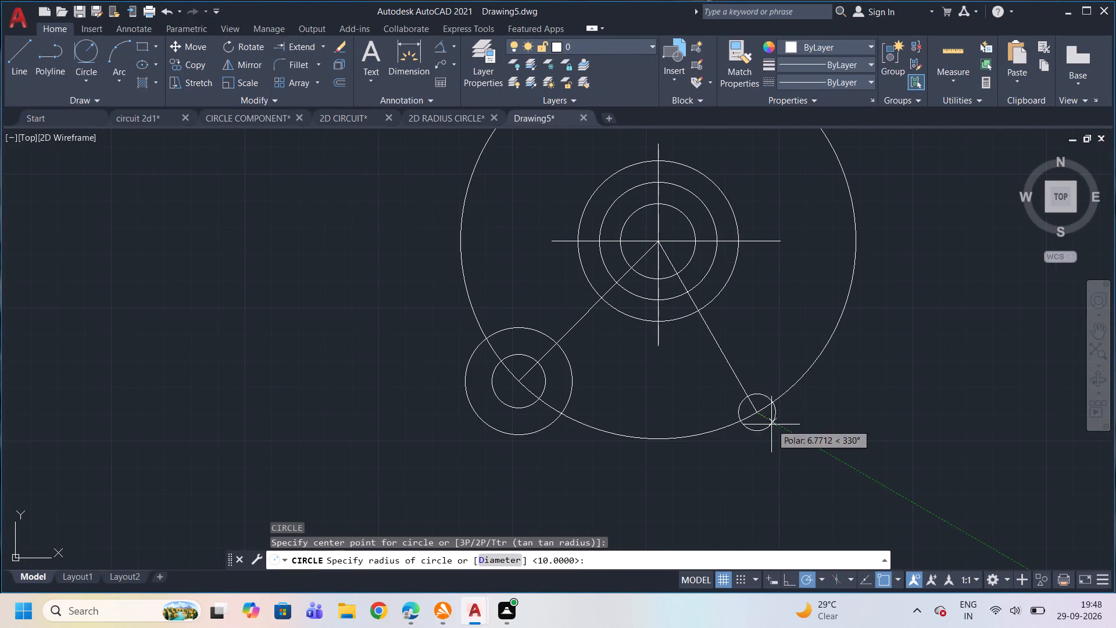
text(20)
key(Return)
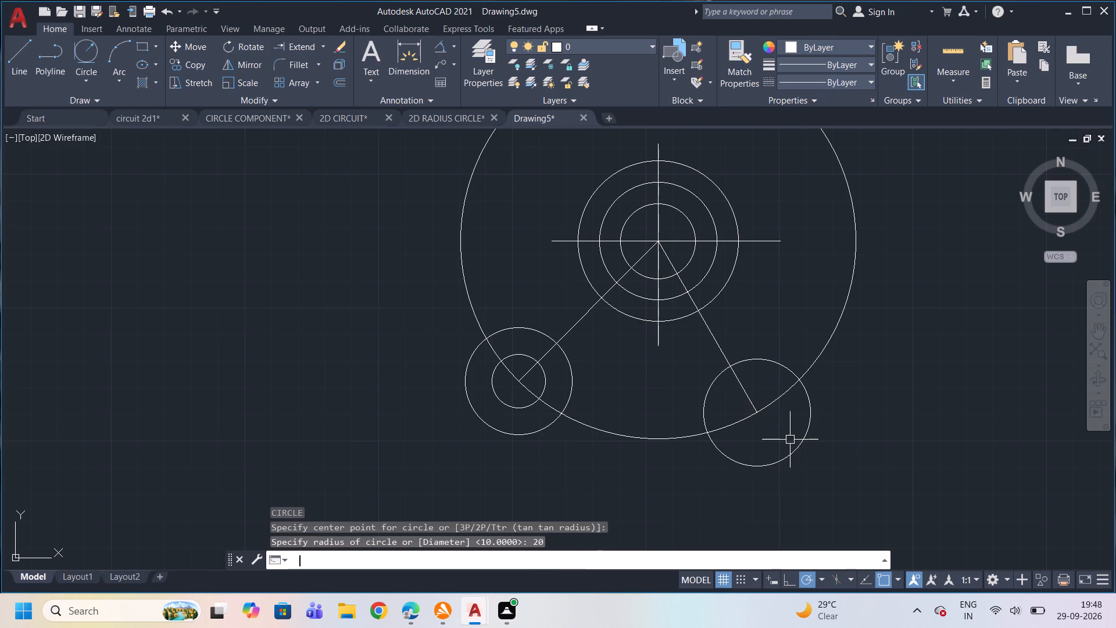
Draw a circle of radius 10 concentric with the radius 20 circle on the down-right line's end.
key(c)
key(Return)
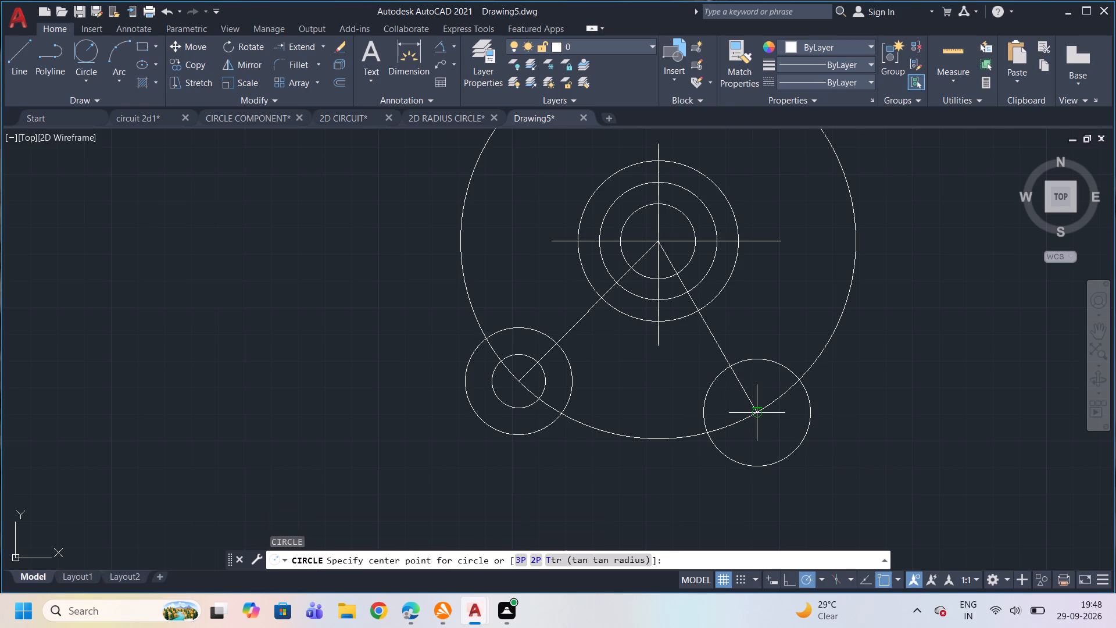
scroll(757, 409, up, 1)
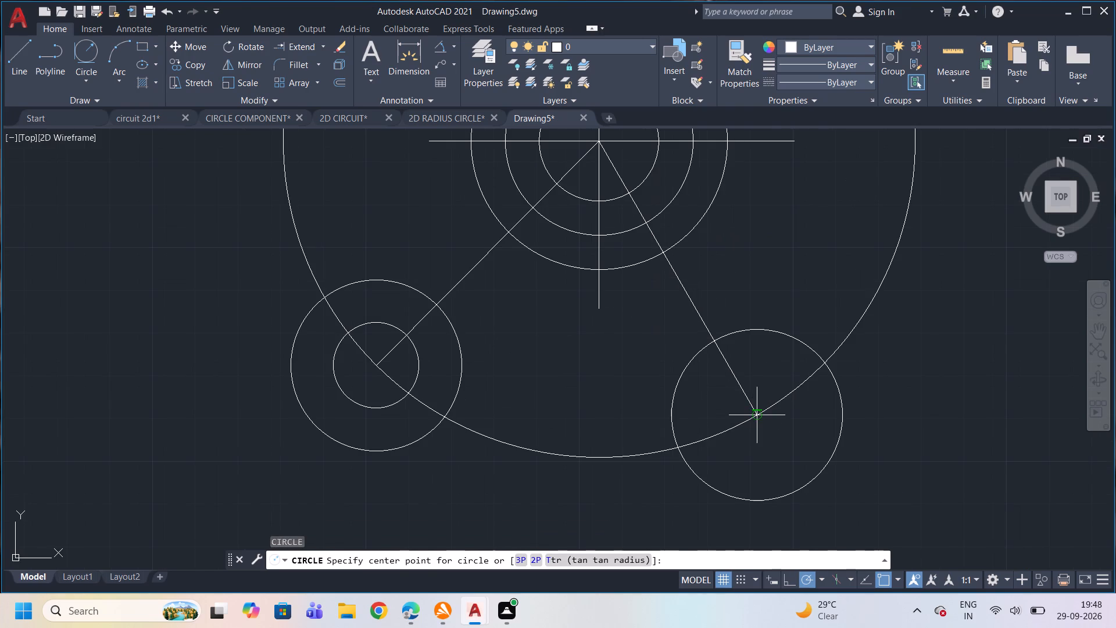
click(754, 417)
text(10)
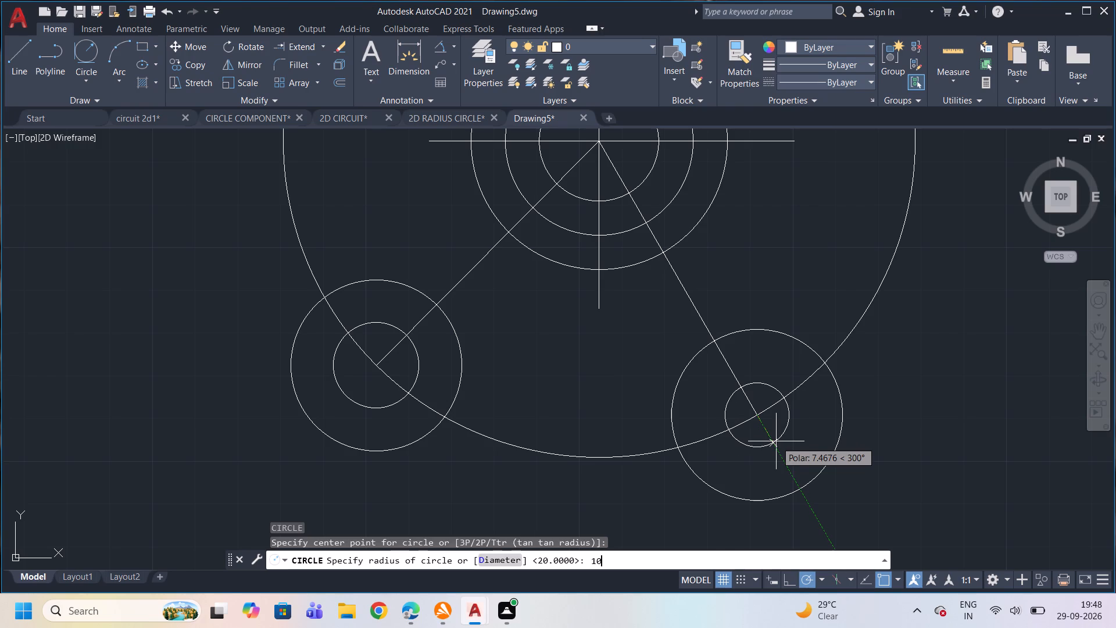
key(Return)
Draw a tangent-tangent-radius circle of radius 25 touching the lower-left radius 20 circle and the central radius 30 circle on their outer left side.
scroll(777, 411, down, 2)
scroll(803, 330, down, 1)
scroll(797, 389, up, 1)
scroll(796, 387, down, 1)
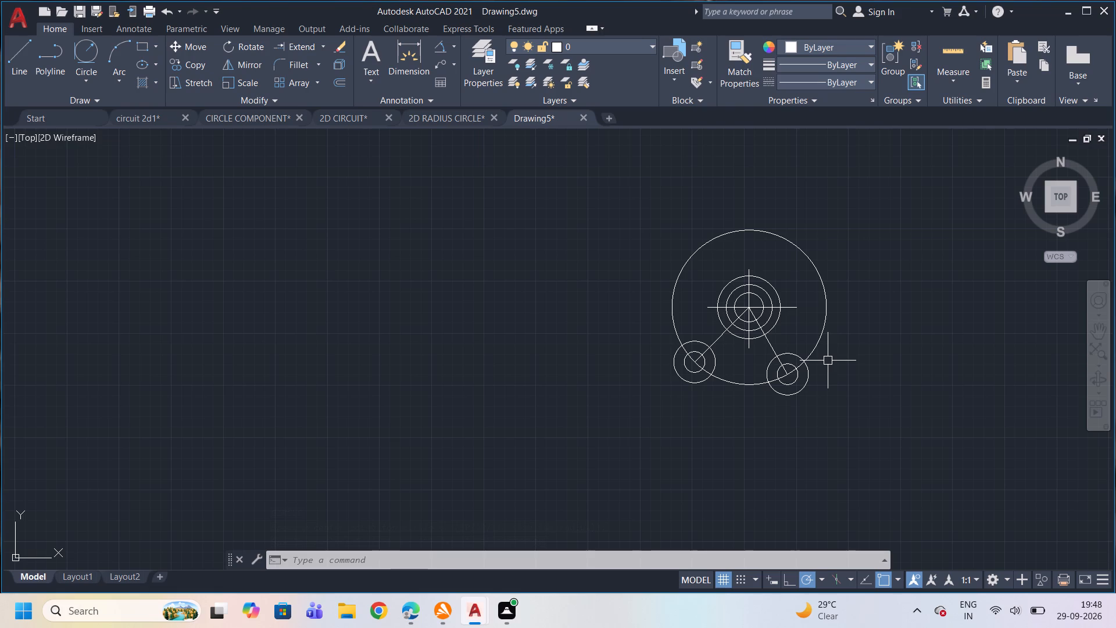
key(c)
key(Return)
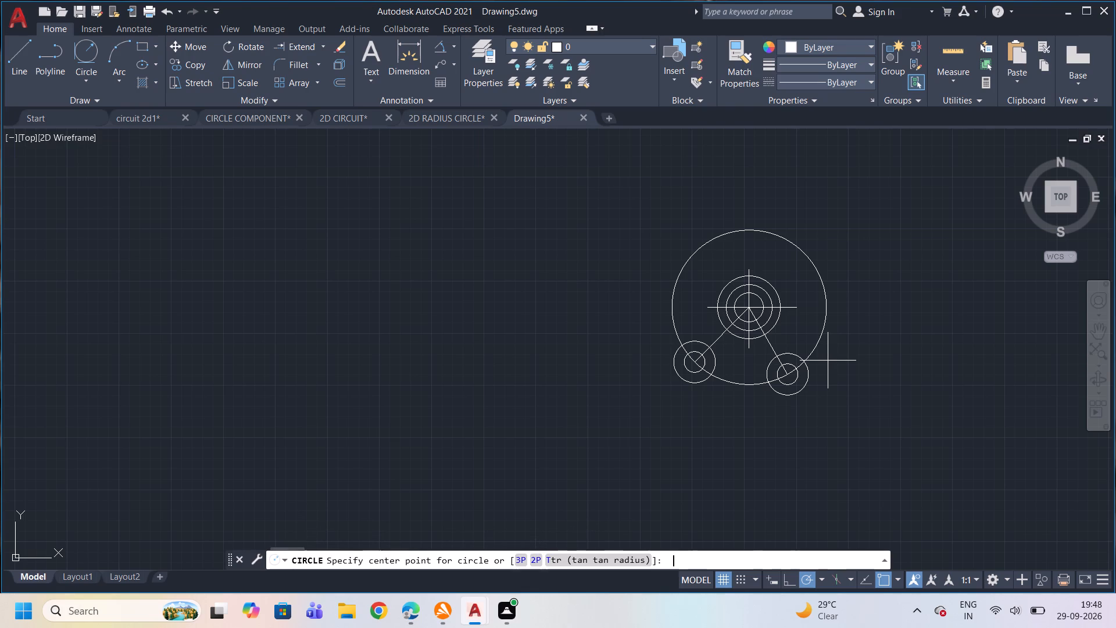
click(616, 560)
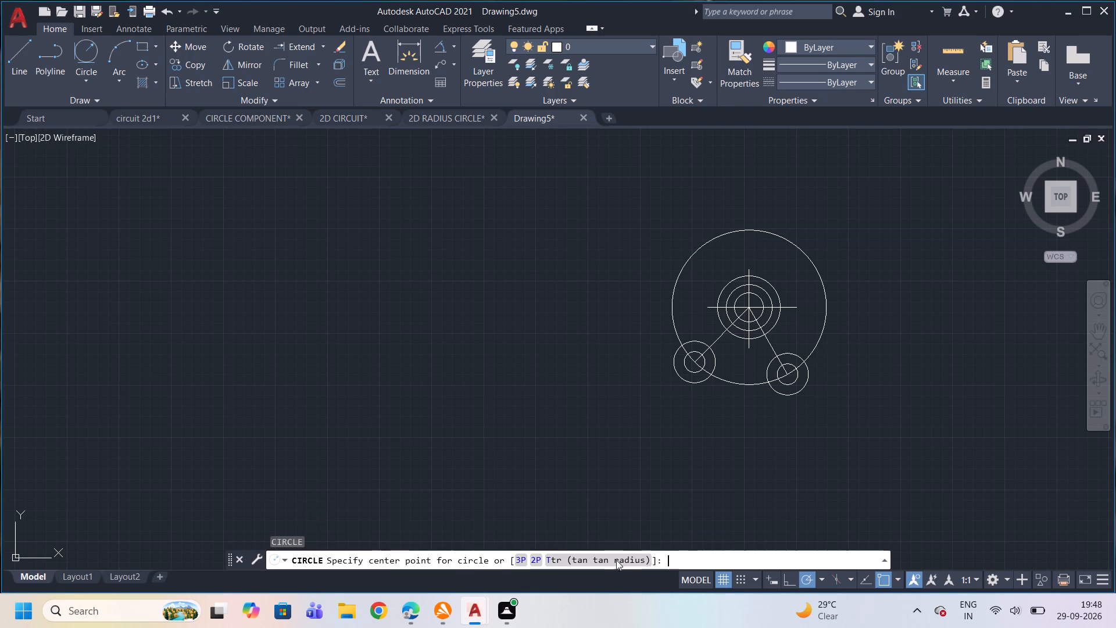
click(699, 340)
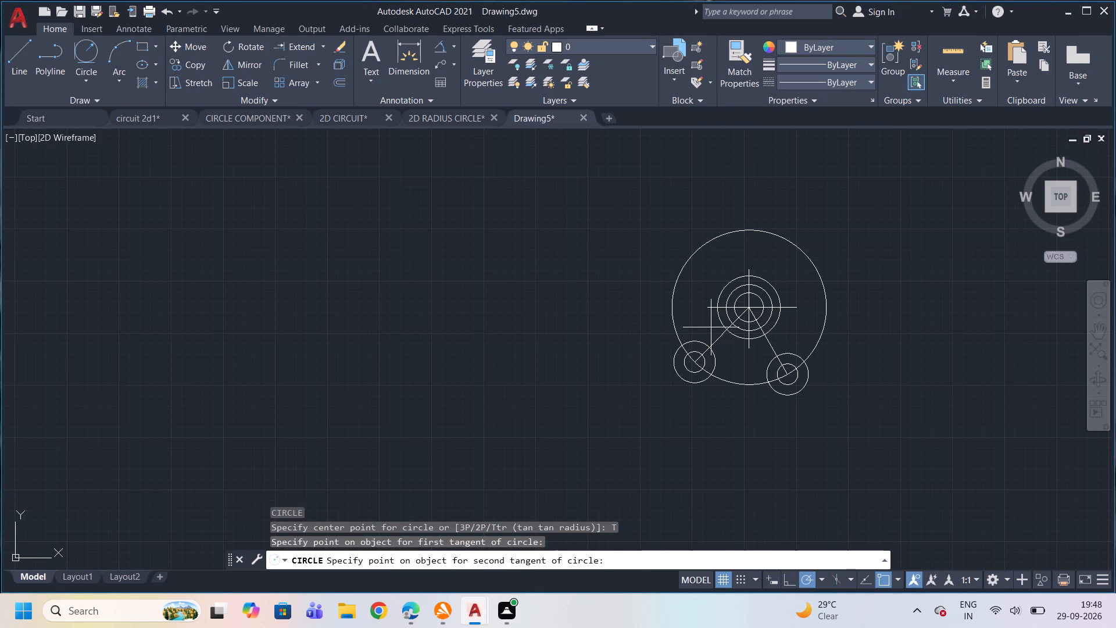
click(718, 314)
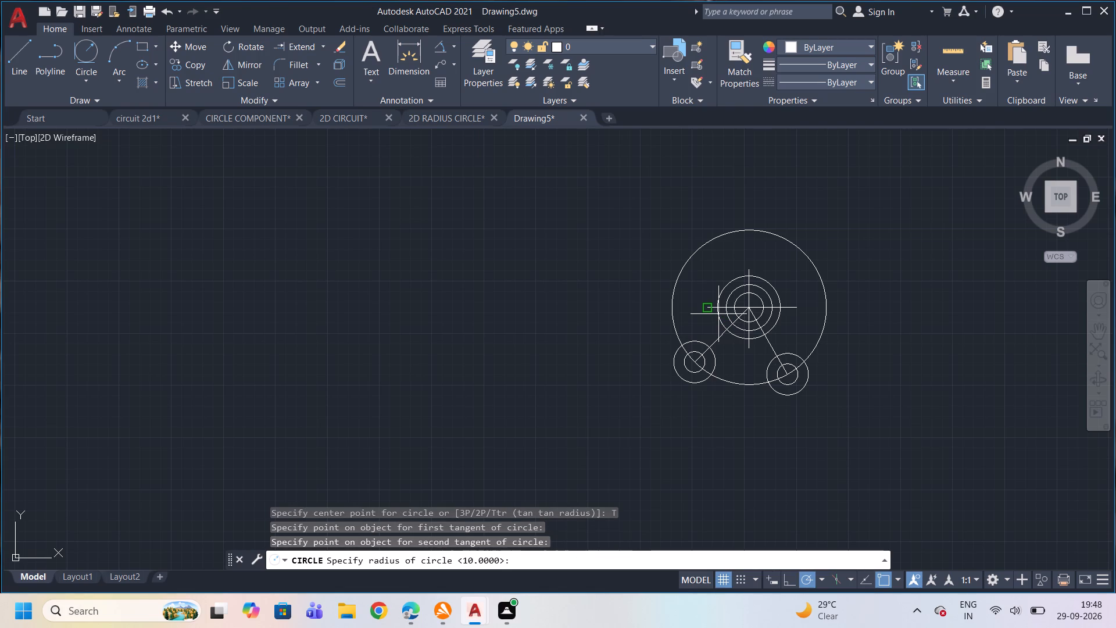
text(25)
key(Return)
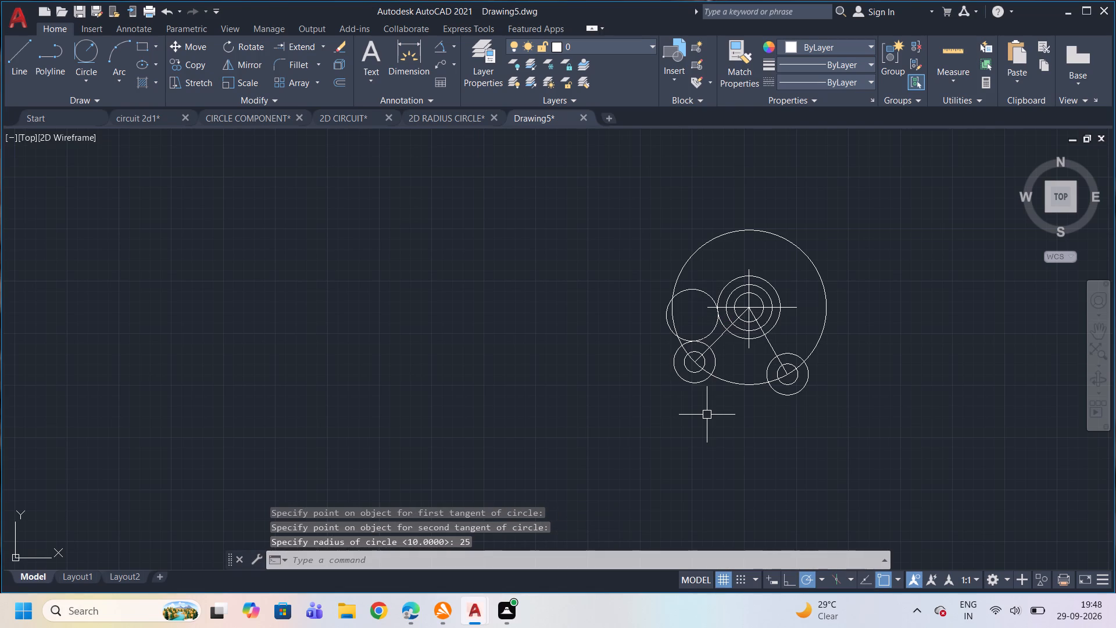
Trim the radius 25 circle to the concave arc joining the lower-left radius 20 circle and the central radius 30 circle.
text(tr)
key(Return)
key(Return)
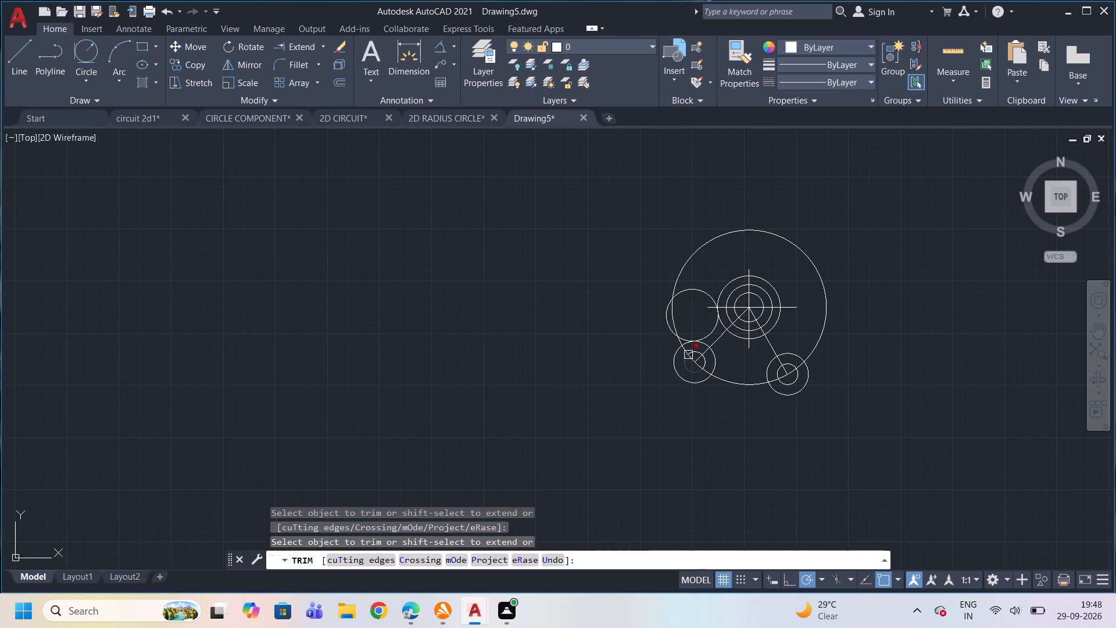
click(669, 326)
click(698, 294)
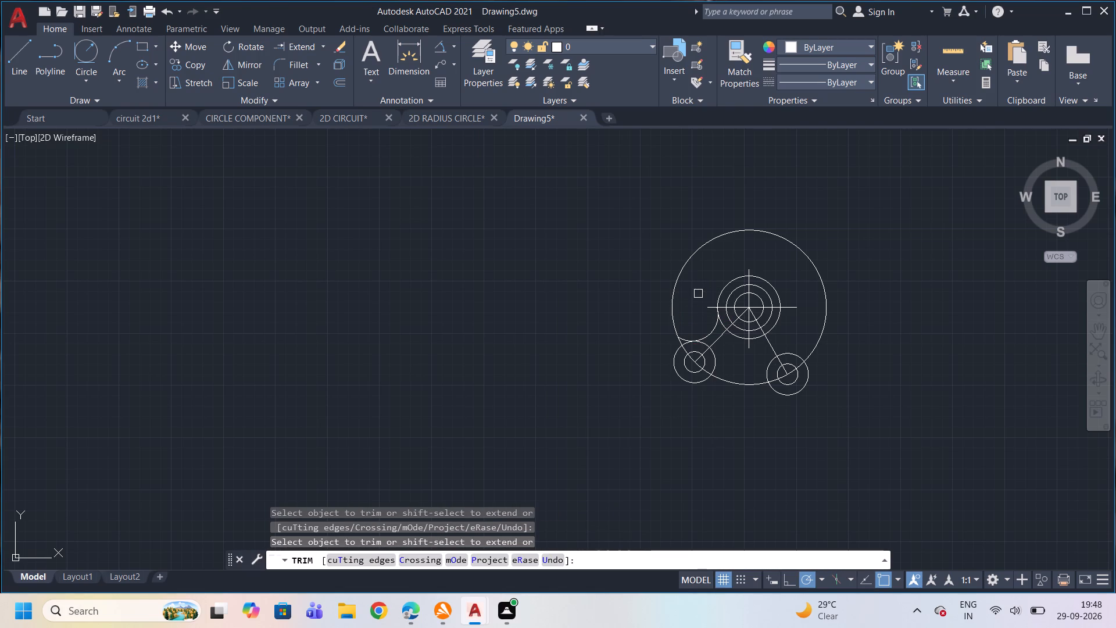
scroll(687, 336, up, 2)
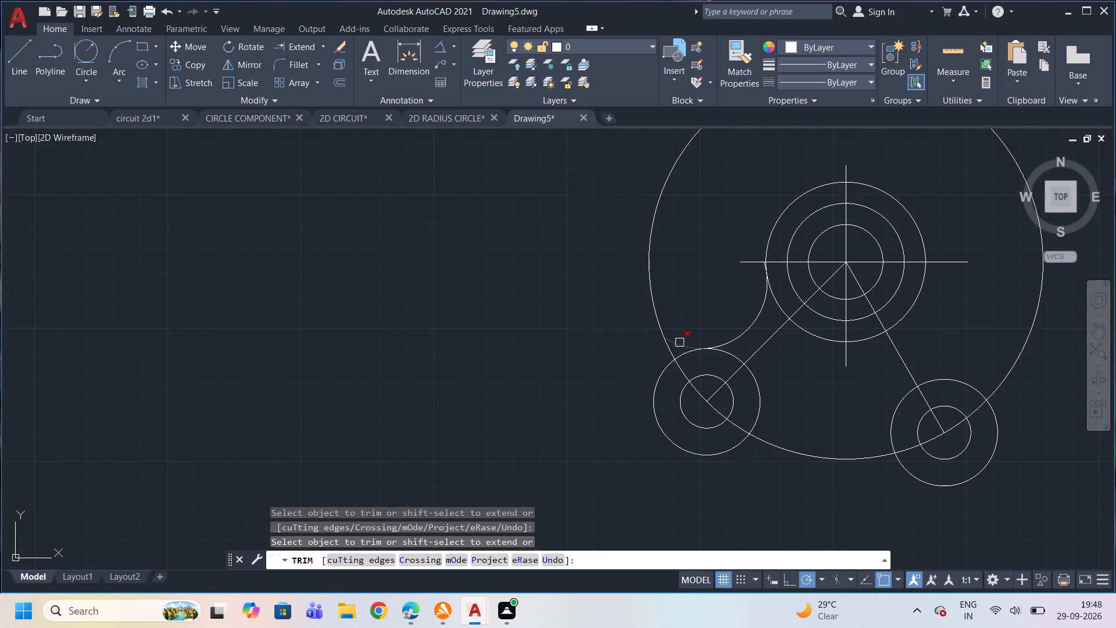
click(679, 342)
scroll(760, 261, up, 3)
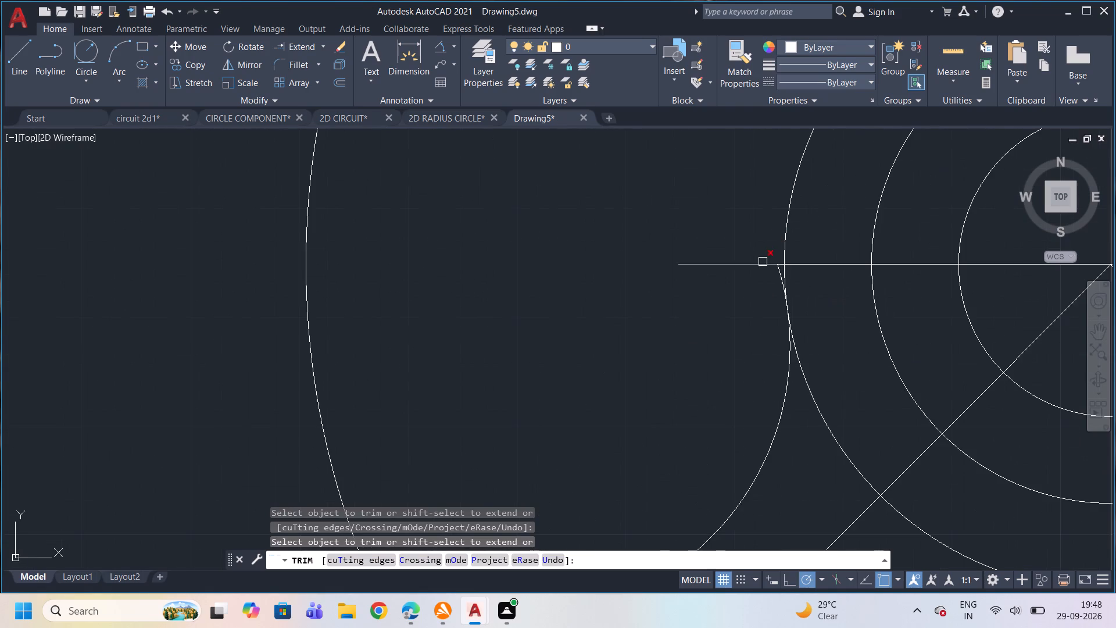
scroll(772, 272, up, 2)
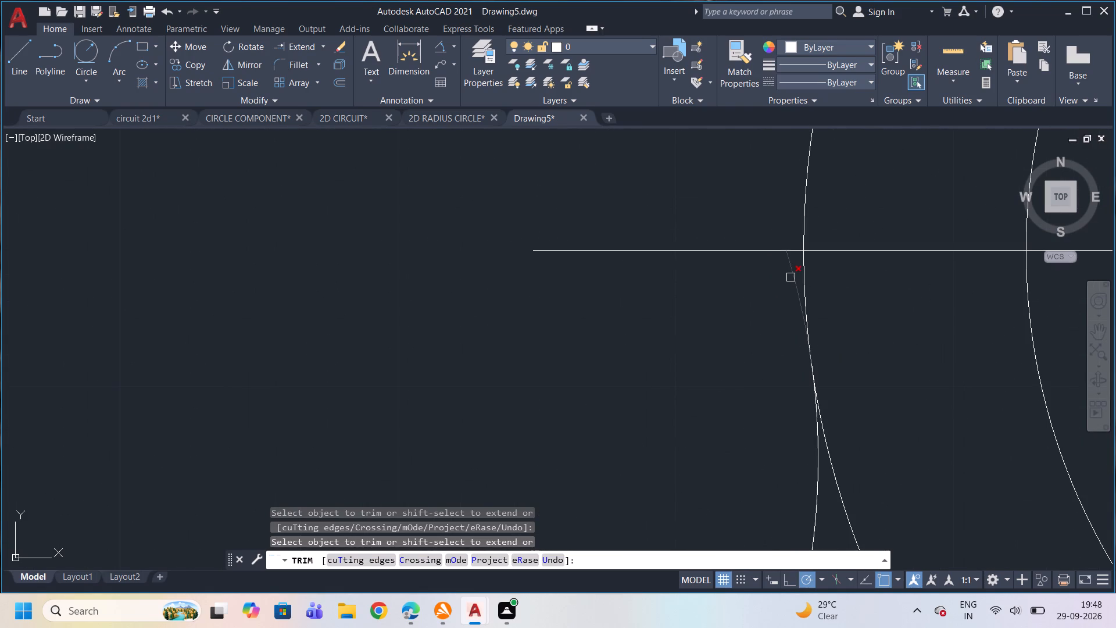
click(791, 277)
scroll(791, 277, down, 6)
scroll(919, 316, down, 1)
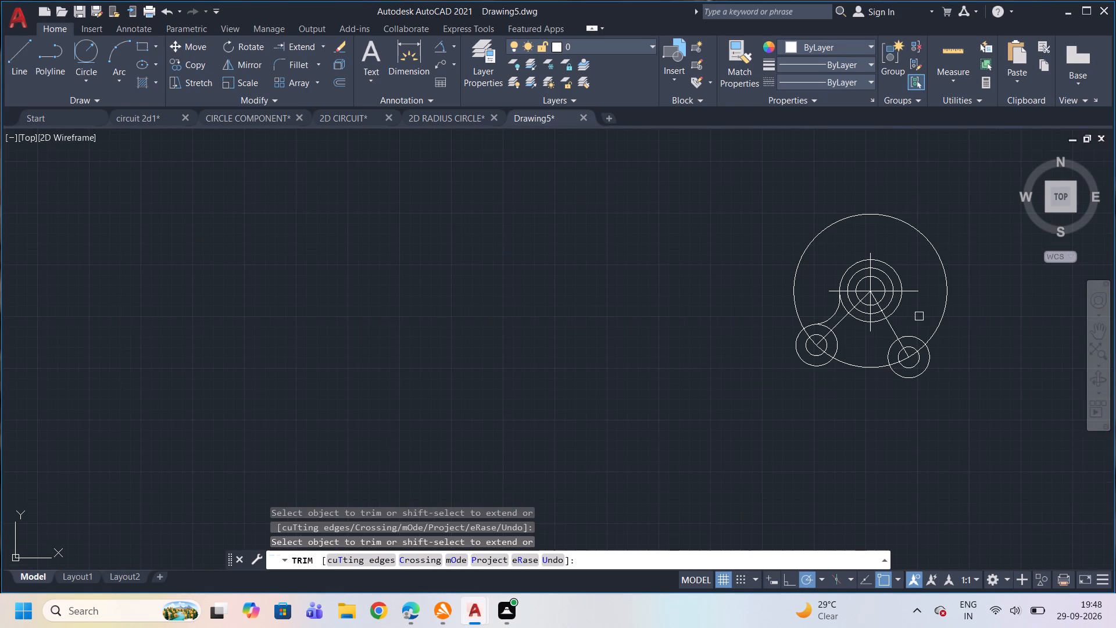
scroll(960, 323, up, 1)
scroll(957, 323, down, 2)
scroll(959, 332, up, 3)
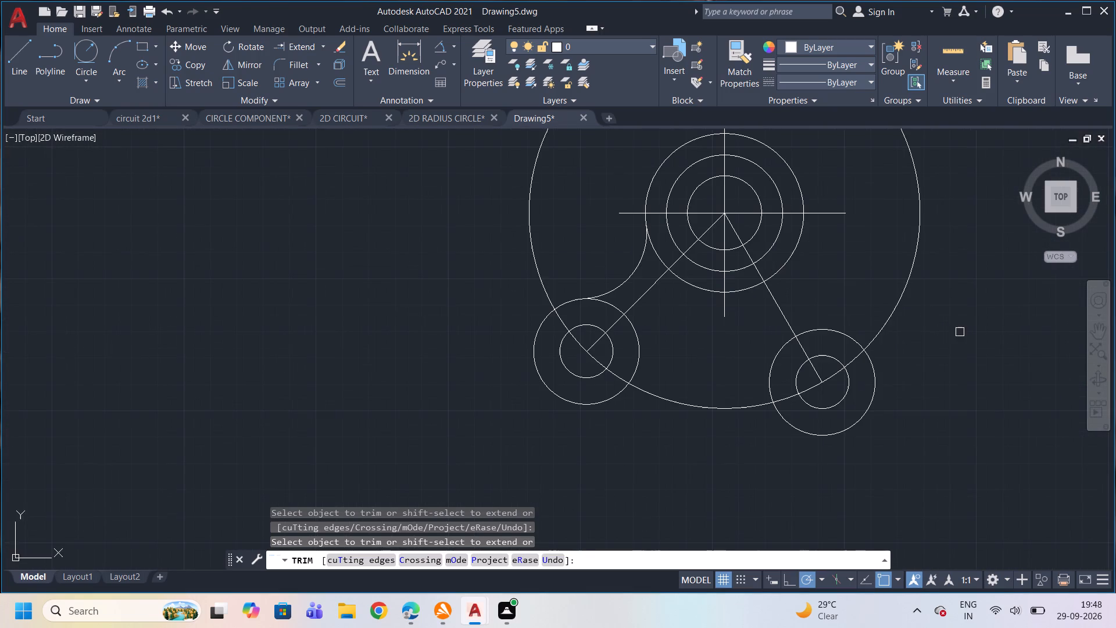
scroll(959, 332, down, 1)
key(Escape)
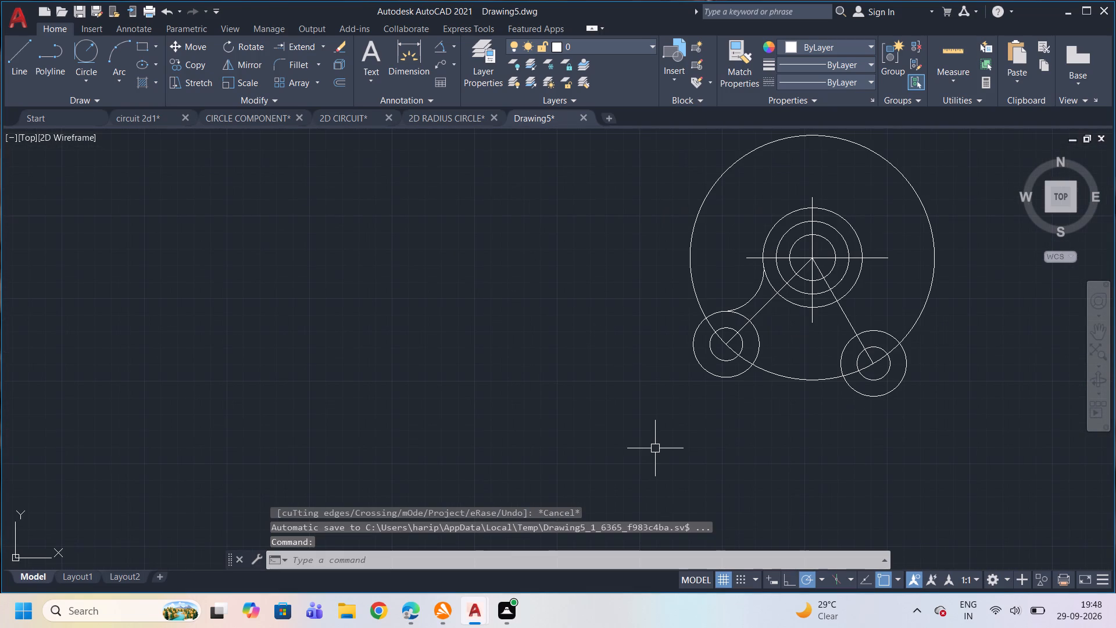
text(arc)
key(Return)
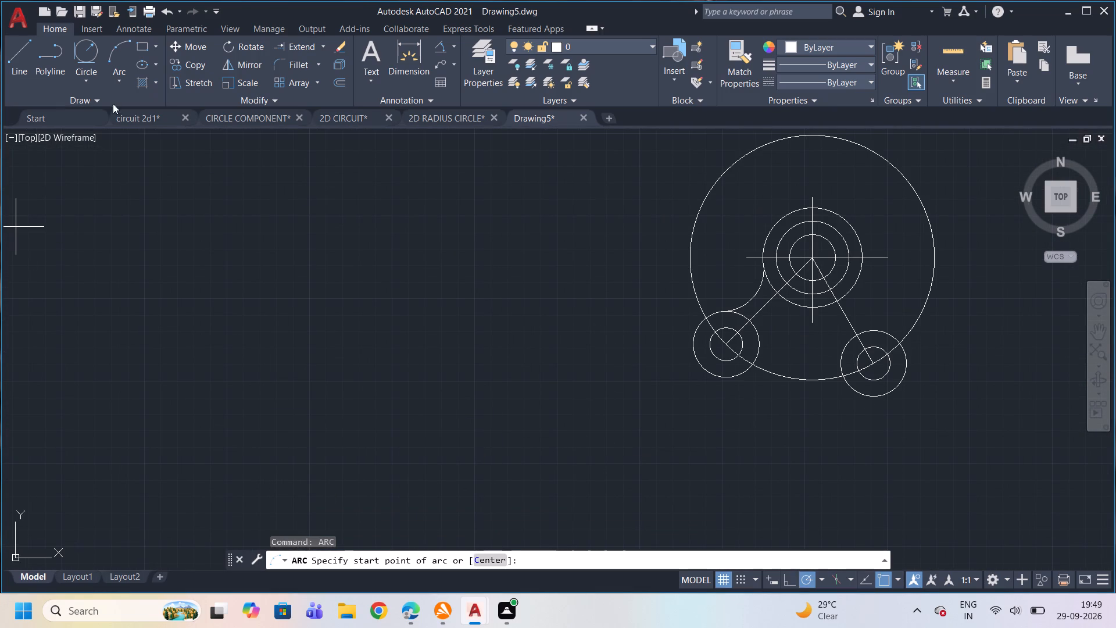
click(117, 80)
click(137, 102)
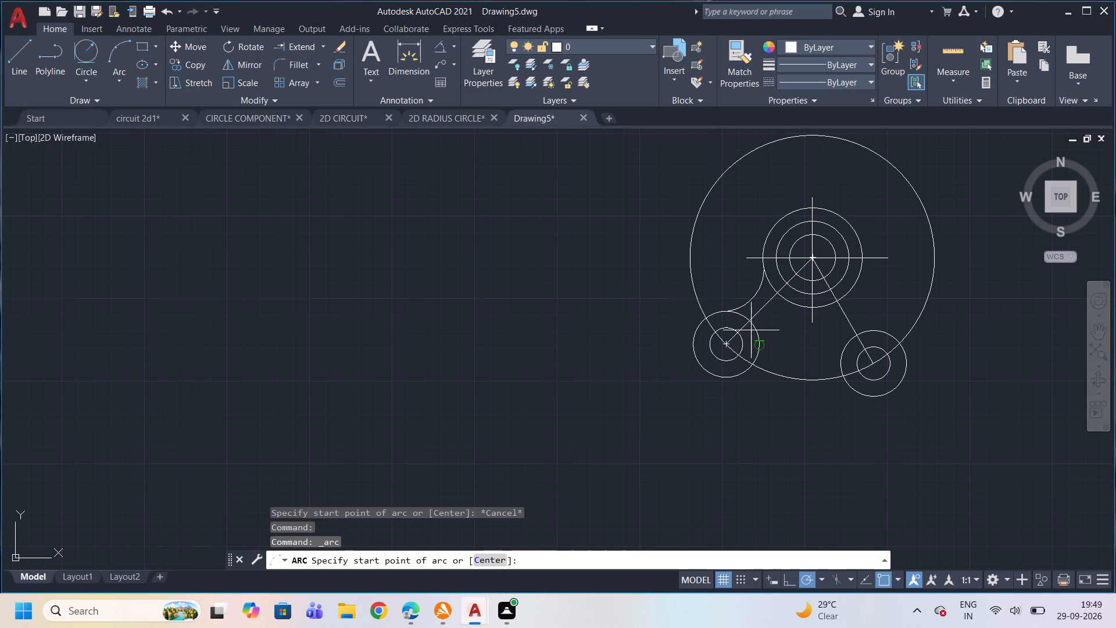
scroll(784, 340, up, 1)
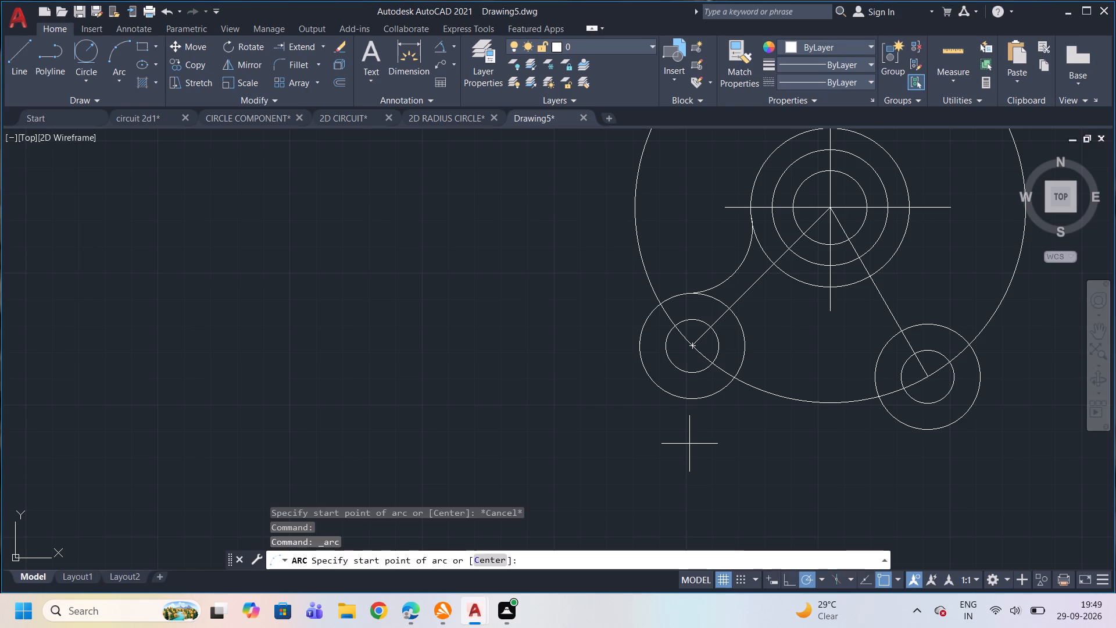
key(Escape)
Trim both angled lines between the radius 20 and radius 10 circles of the two lower lobes.
text(tr)
key(Return)
key(Return)
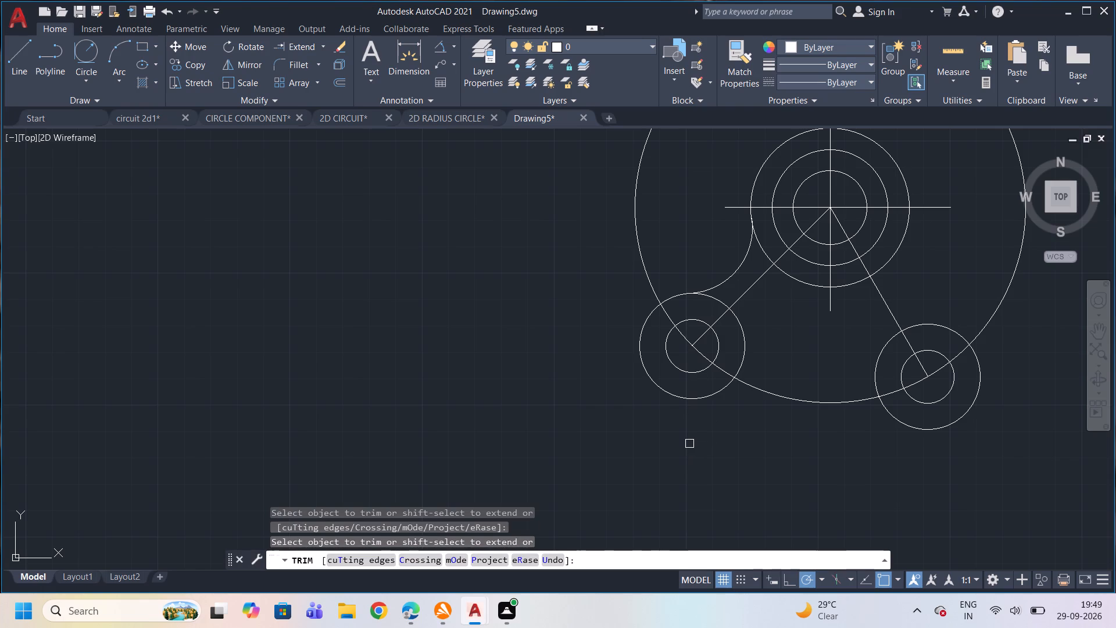
click(721, 322)
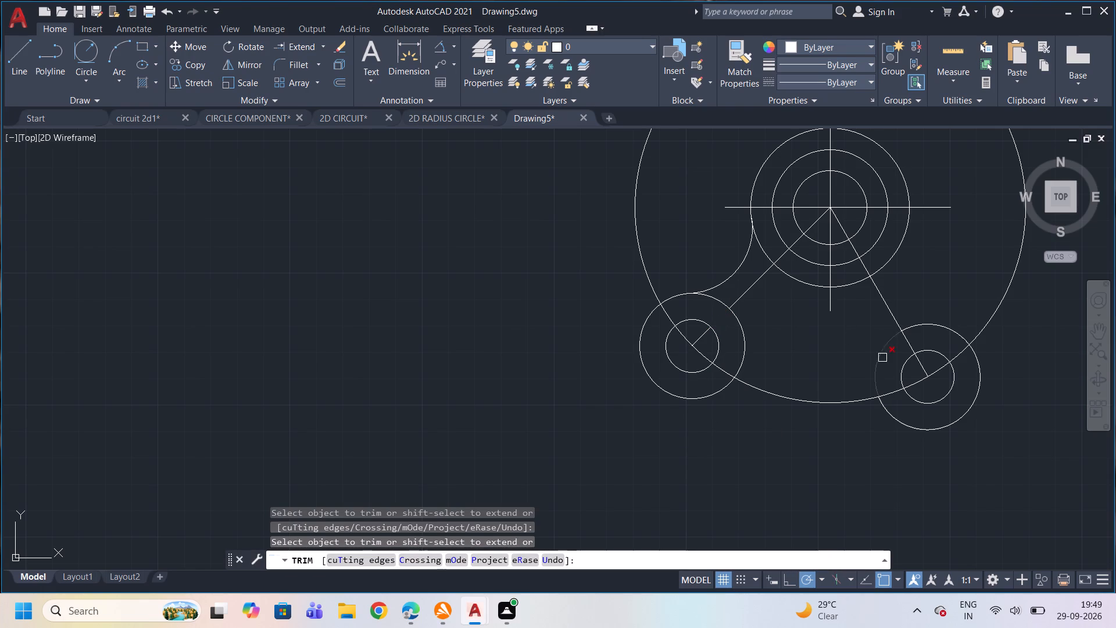
click(908, 344)
key(Escape)
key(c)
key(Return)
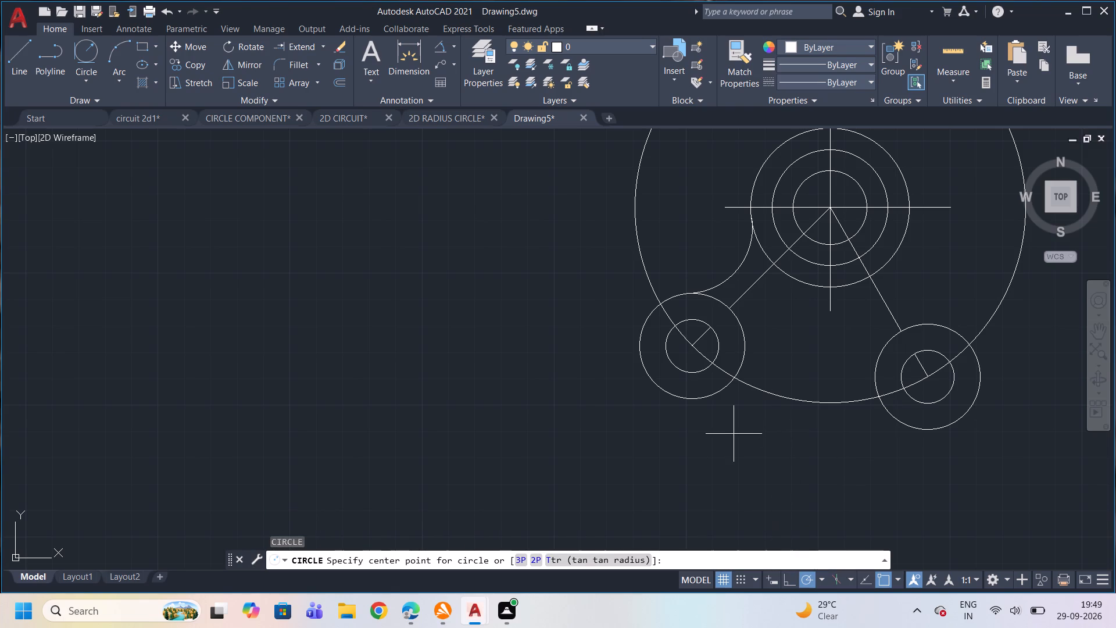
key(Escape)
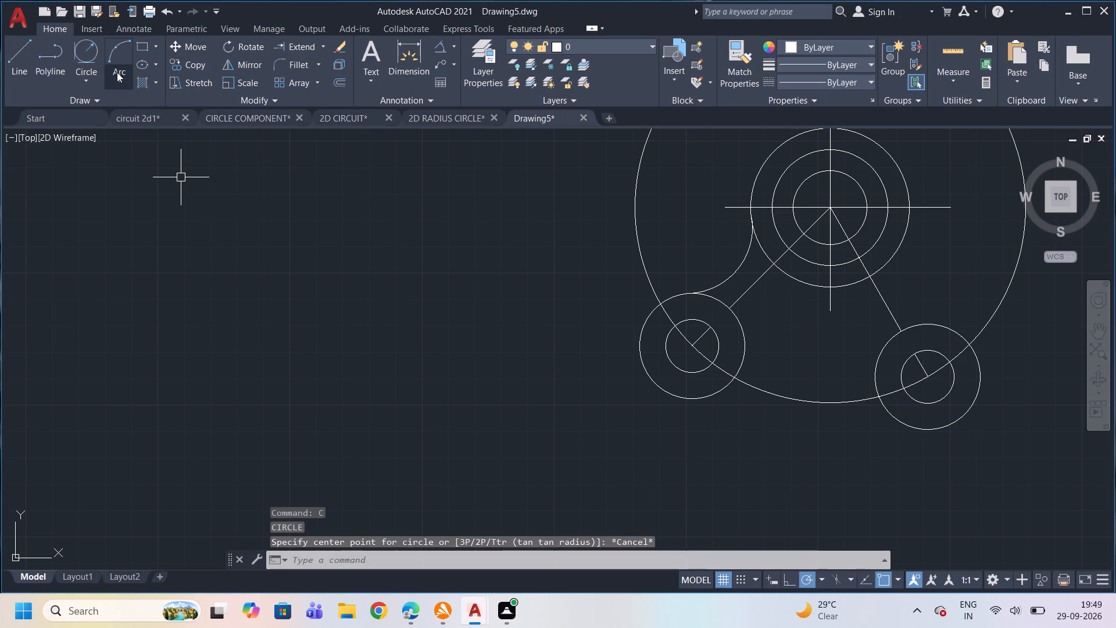
Draw a three-point arc, bowed downward, between the points where the angled lines meet the two radius 20 circles.
click(117, 72)
click(153, 110)
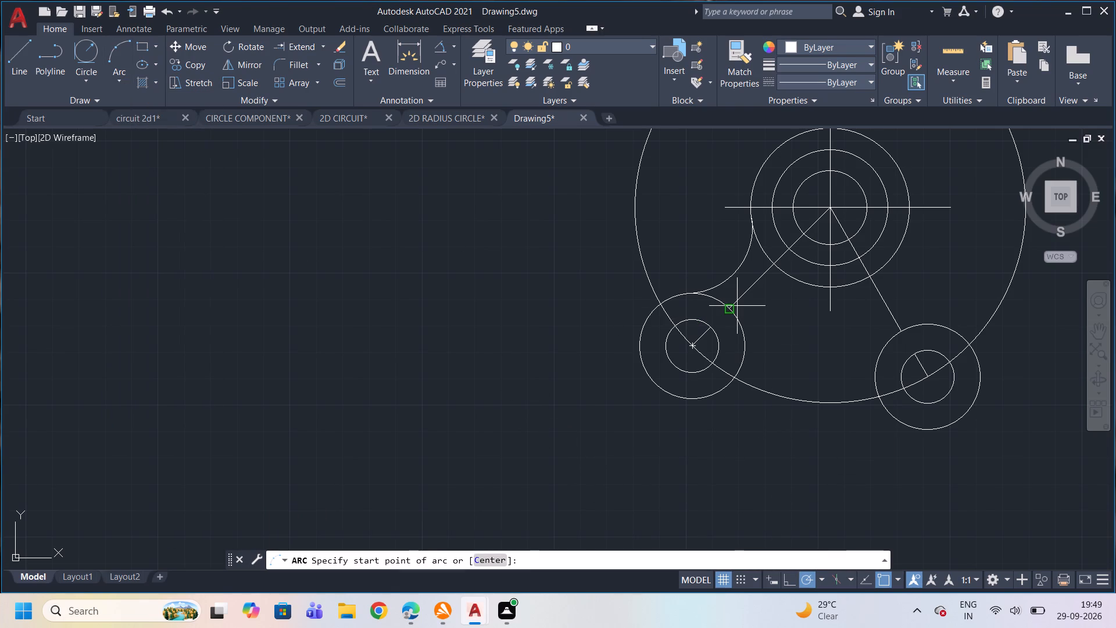
click(732, 305)
click(826, 335)
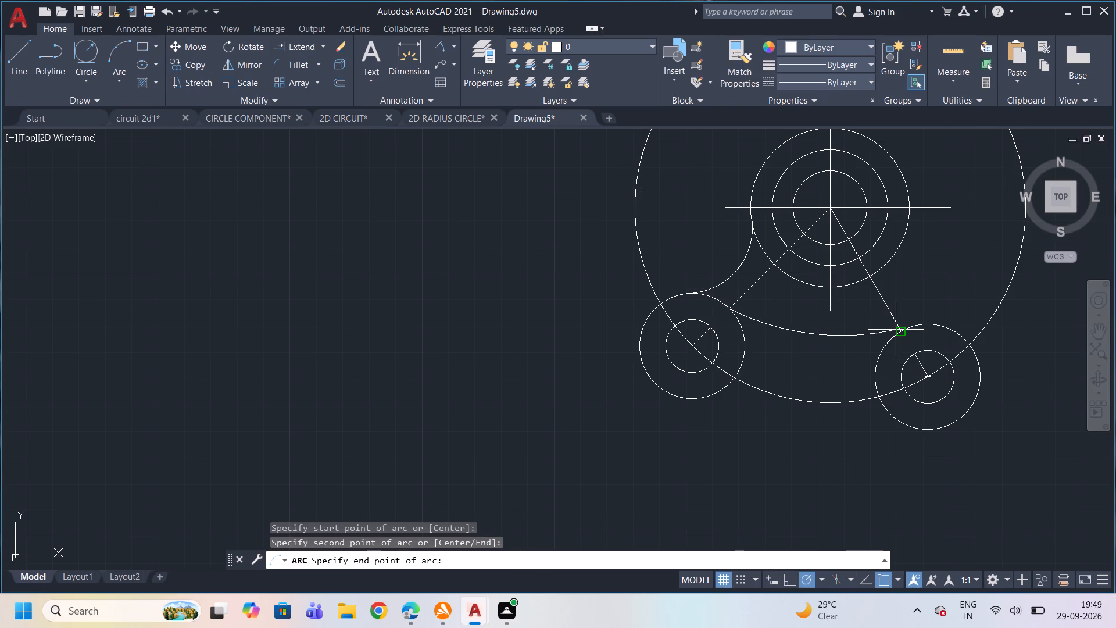
click(904, 327)
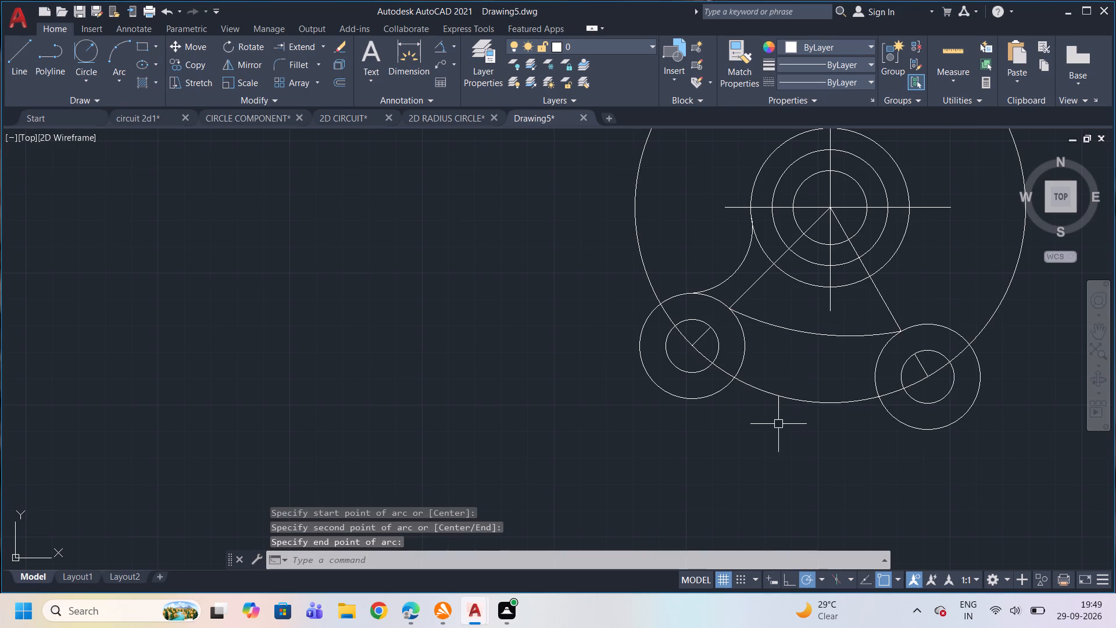
Draw a downward-bowed three-point arc joining the upper ends of the short line segments inside the two radius 10 circles.
click(123, 70)
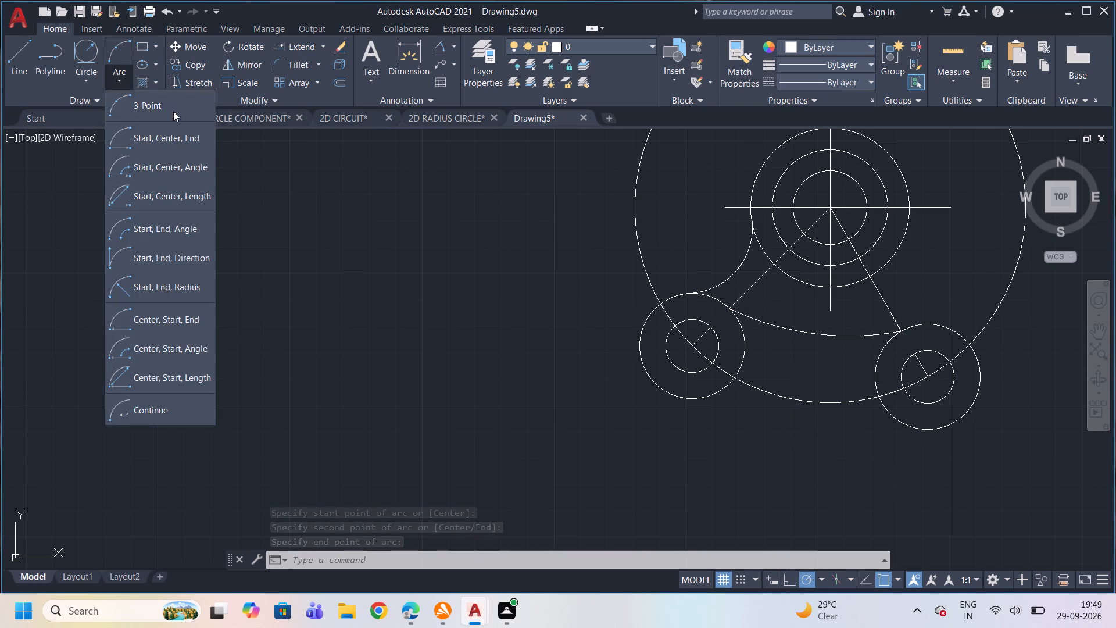
click(164, 104)
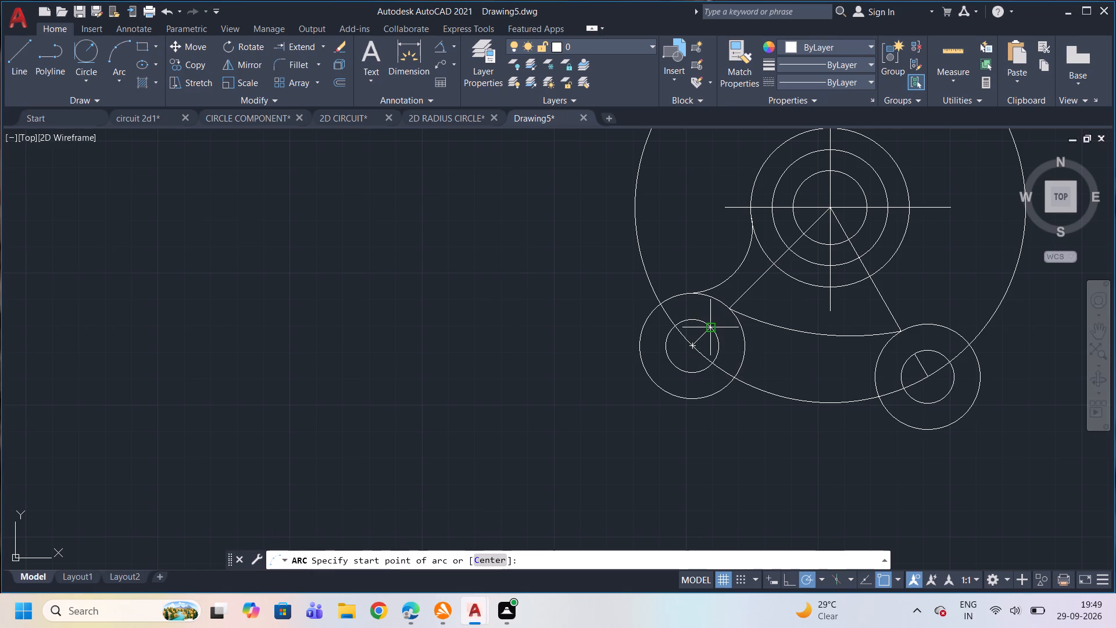
click(711, 327)
click(812, 367)
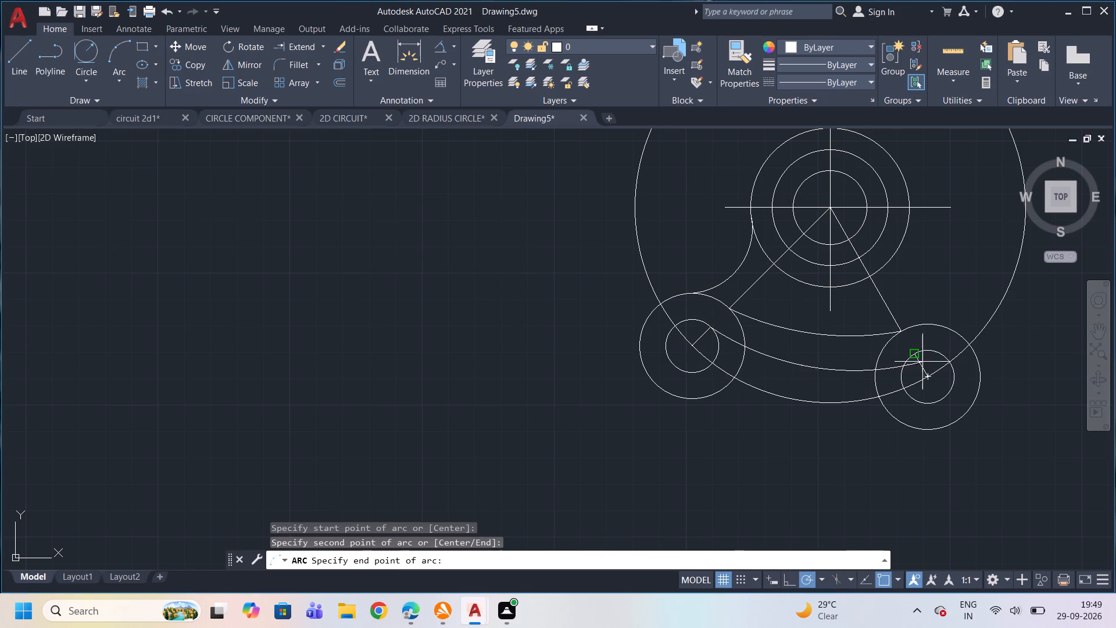
click(915, 354)
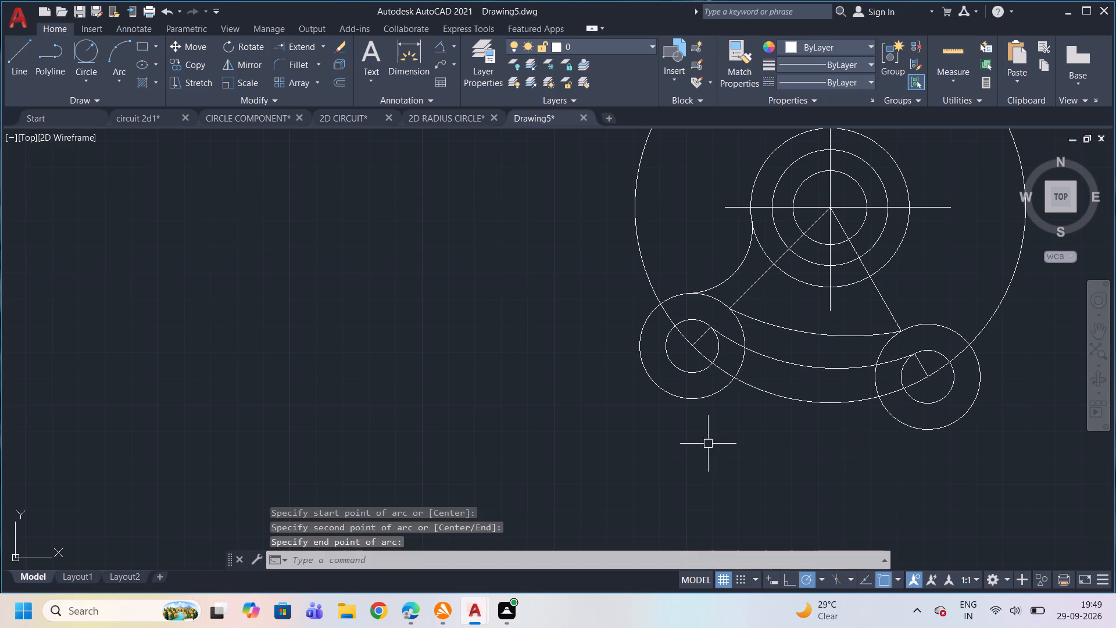
Extend the short angled line segments inside both radius 10 circles through their centres to the opposite side of each circle.
scroll(562, 418, up, 1)
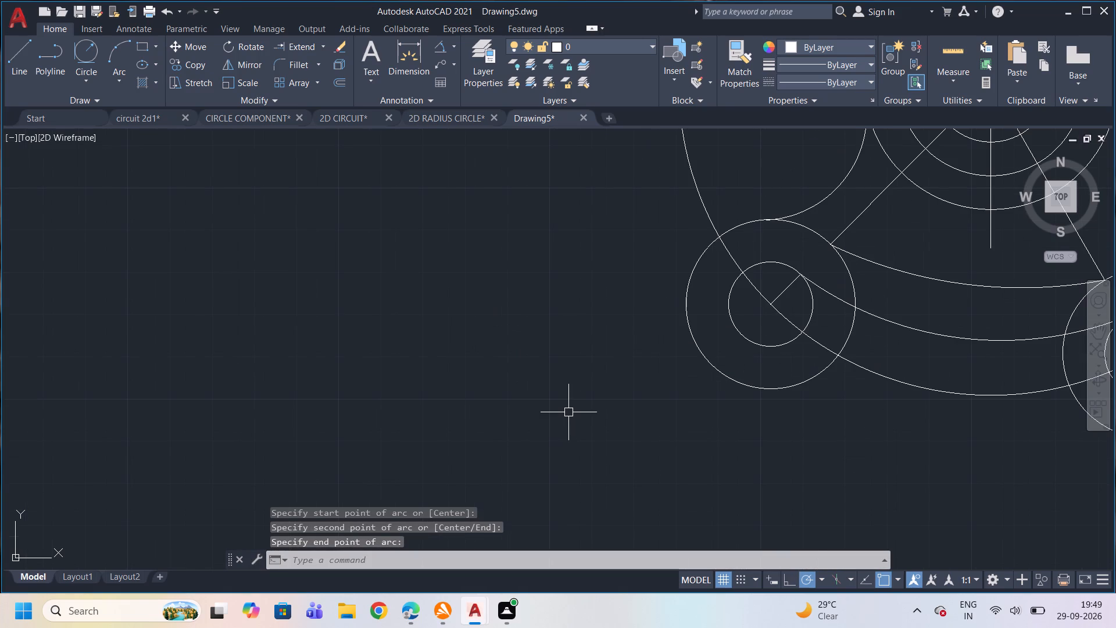
scroll(570, 412, down, 1)
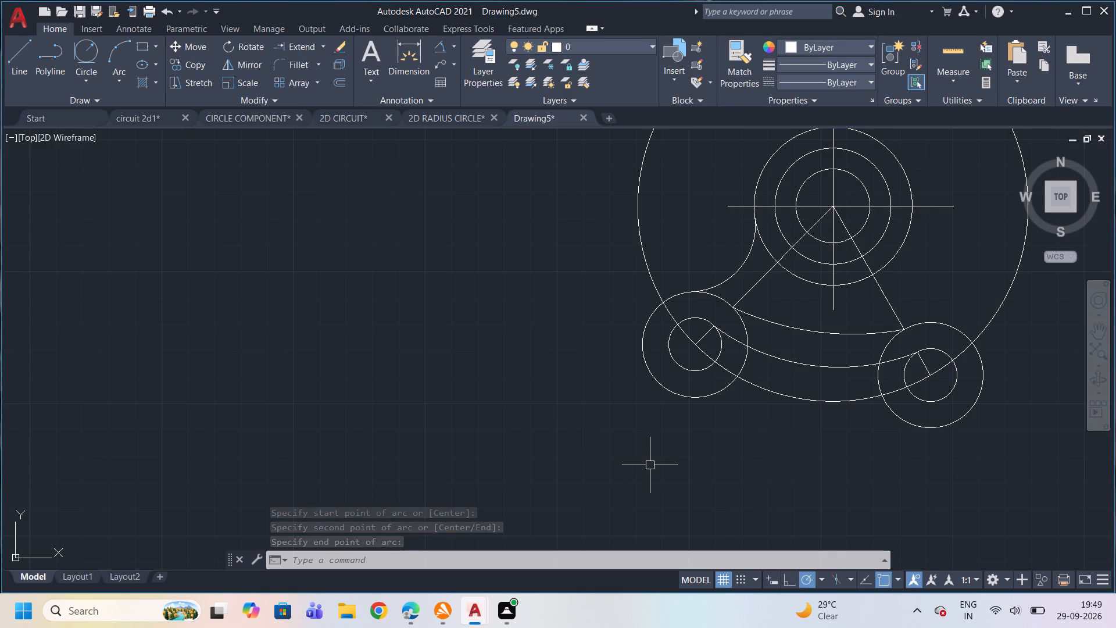
text(ex)
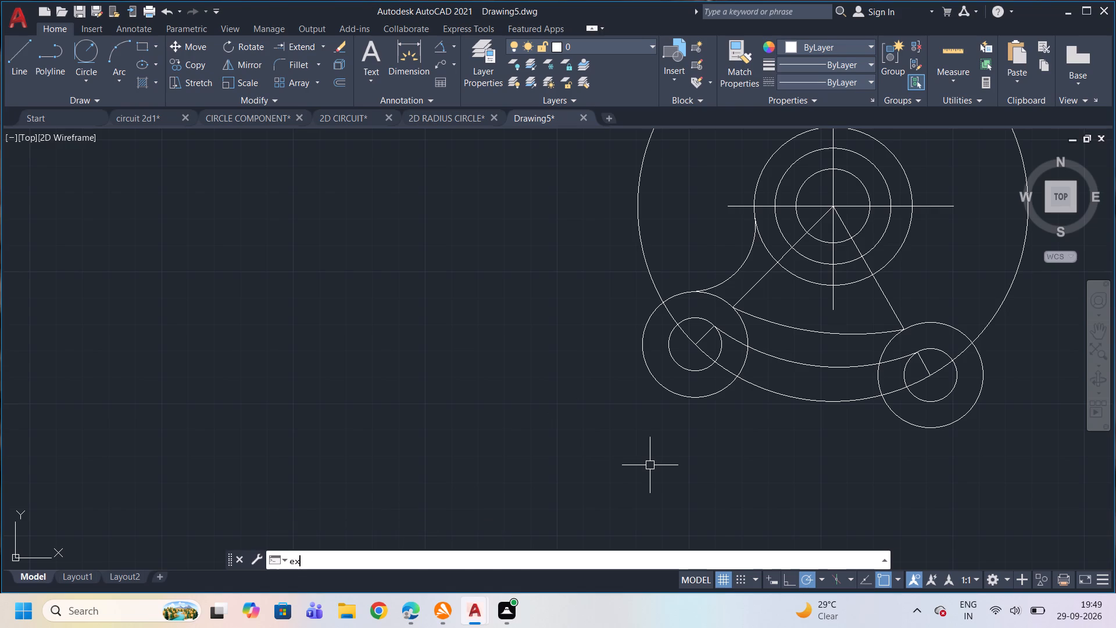
key(Return)
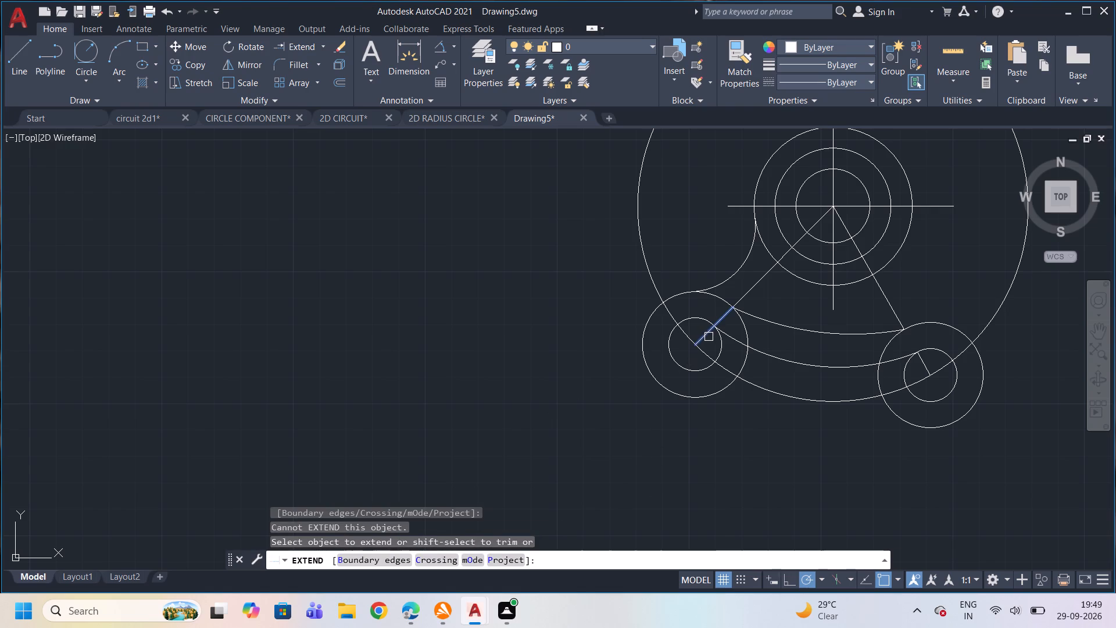
click(706, 337)
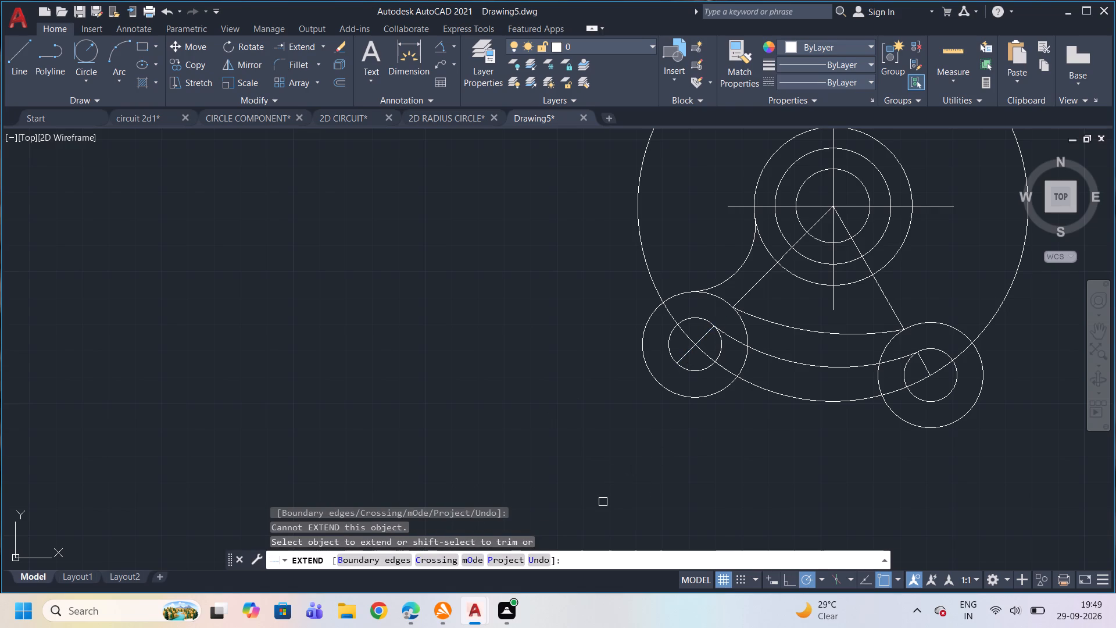
key(Escape)
text(ex)
key(Return)
click(924, 370)
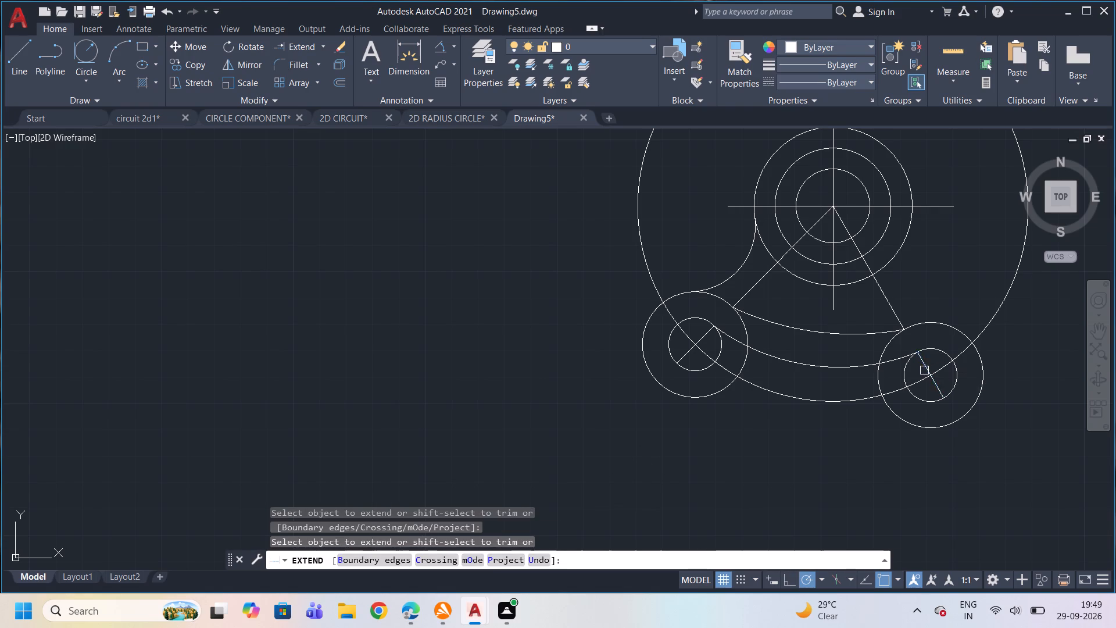
key(Escape)
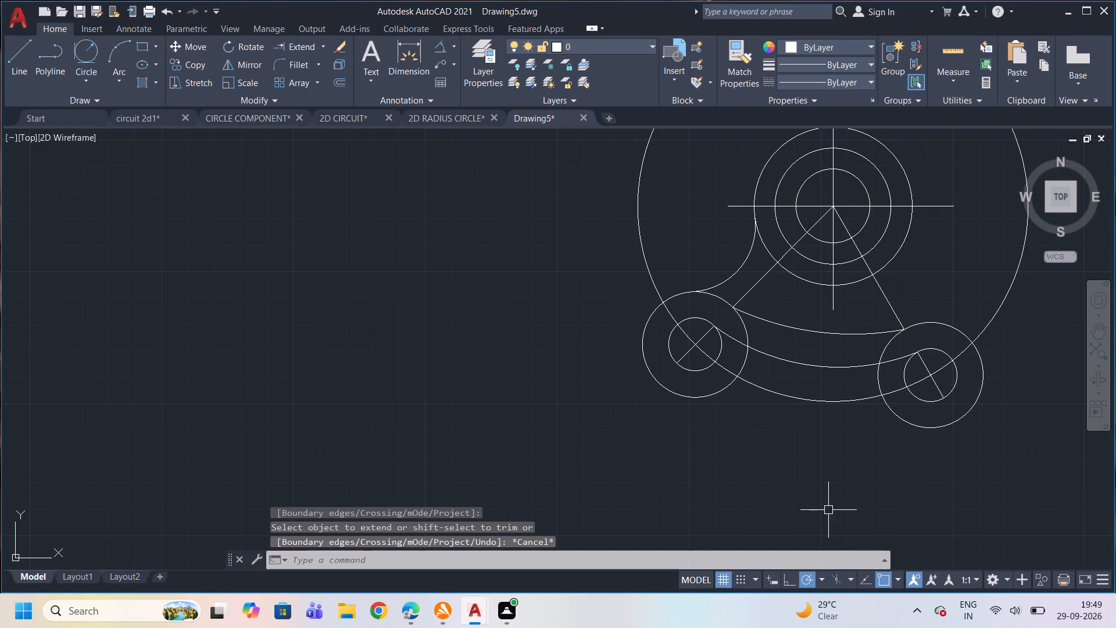
Draw a three-point arc, bowed below the radius 74 circle, joining the lower ends of the extended segments in both radius 10 circles.
click(115, 73)
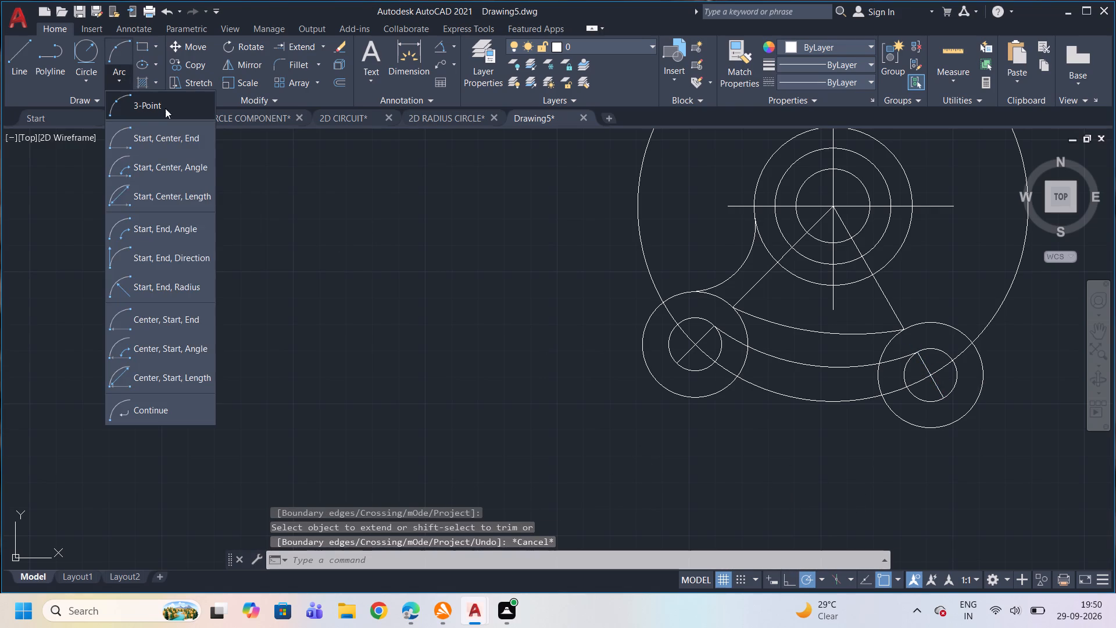
click(164, 106)
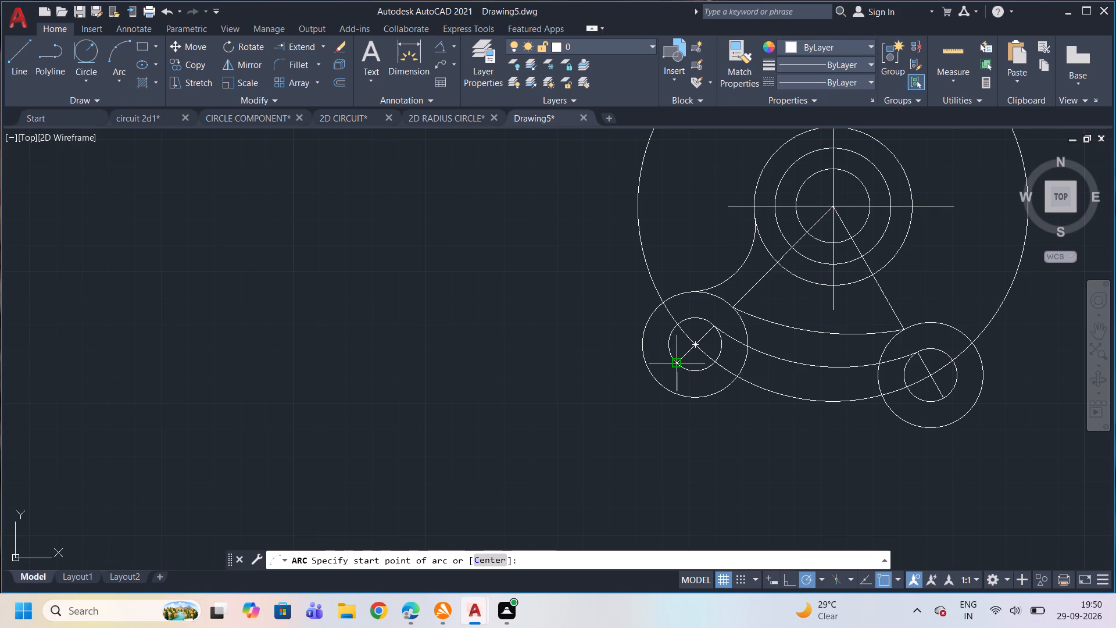
click(677, 360)
click(786, 417)
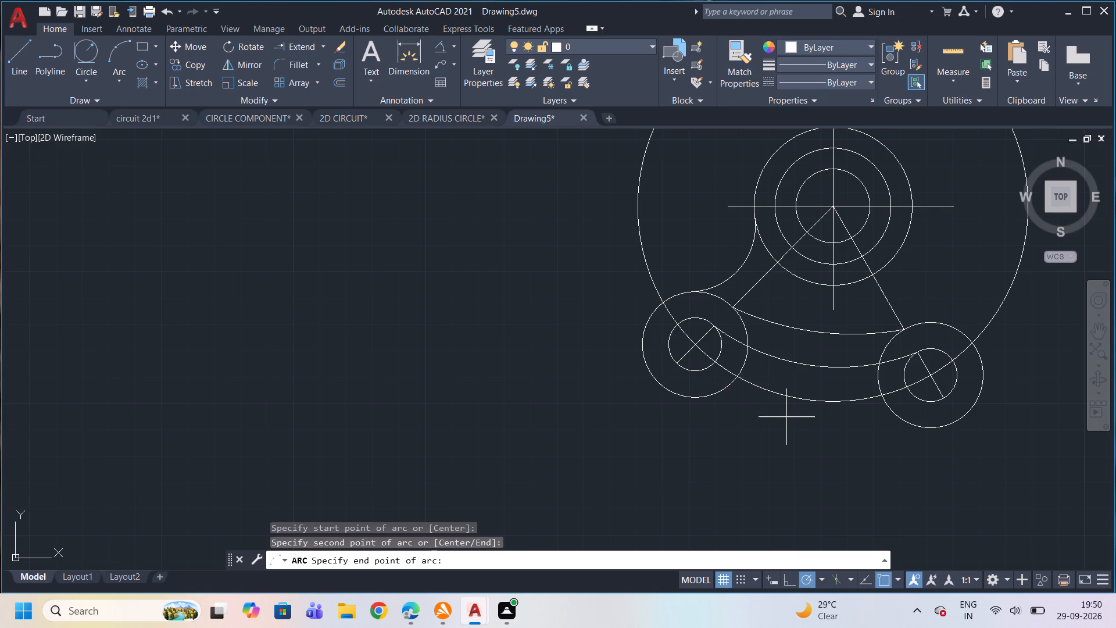
click(944, 396)
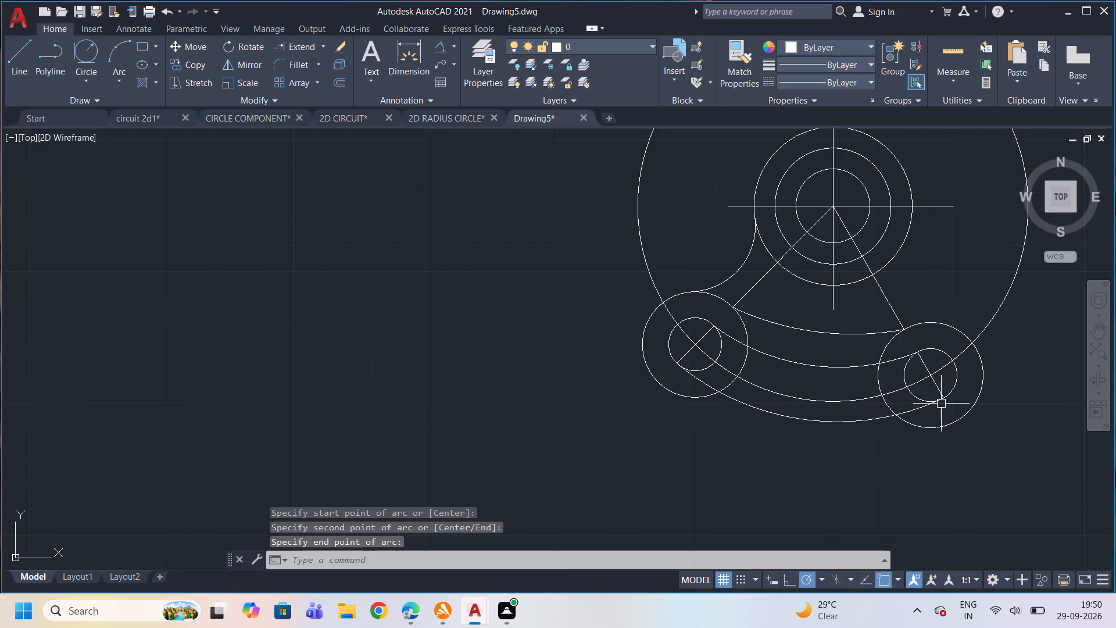
scroll(711, 449, down, 1)
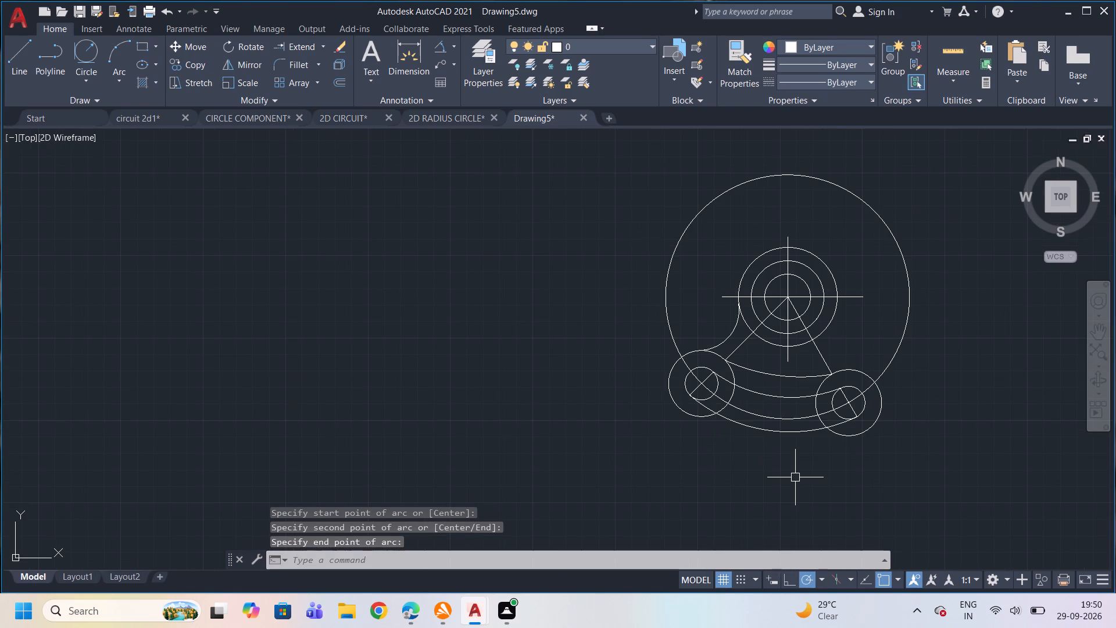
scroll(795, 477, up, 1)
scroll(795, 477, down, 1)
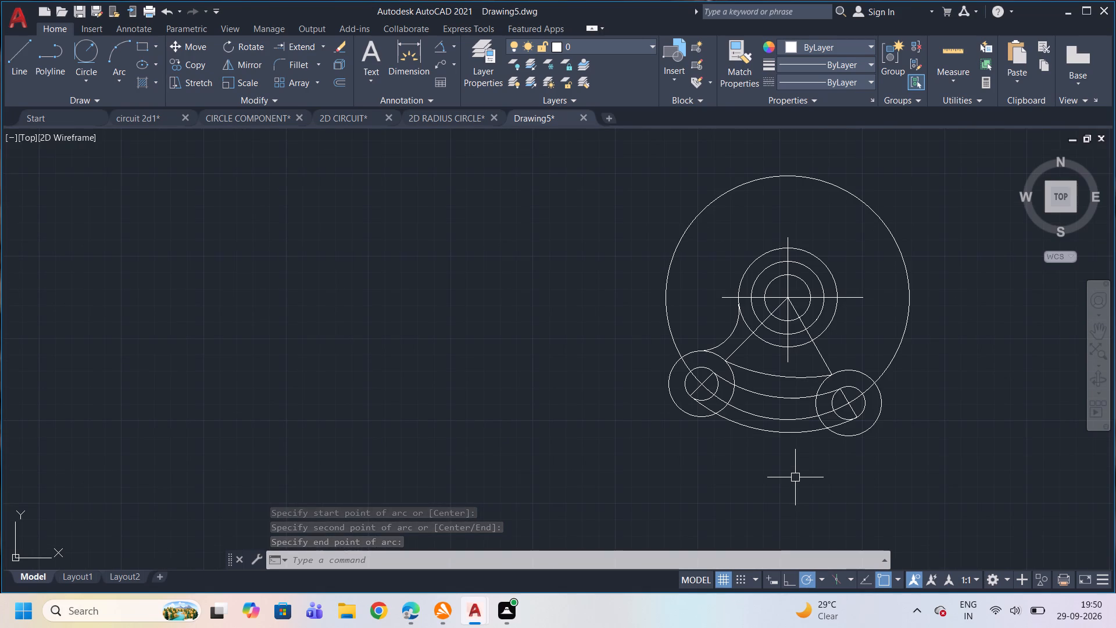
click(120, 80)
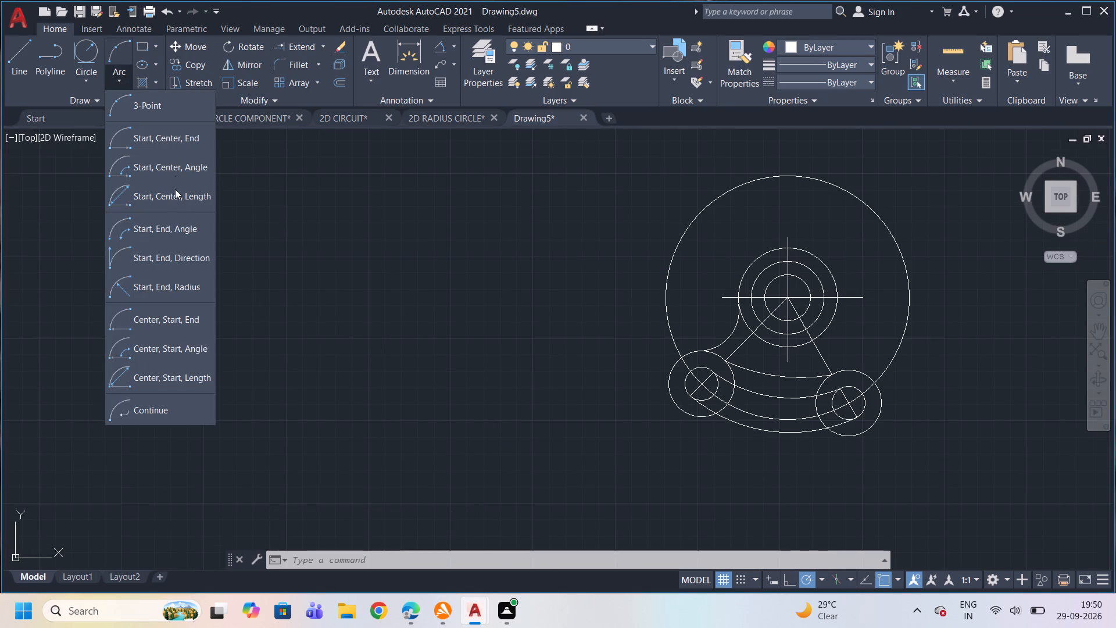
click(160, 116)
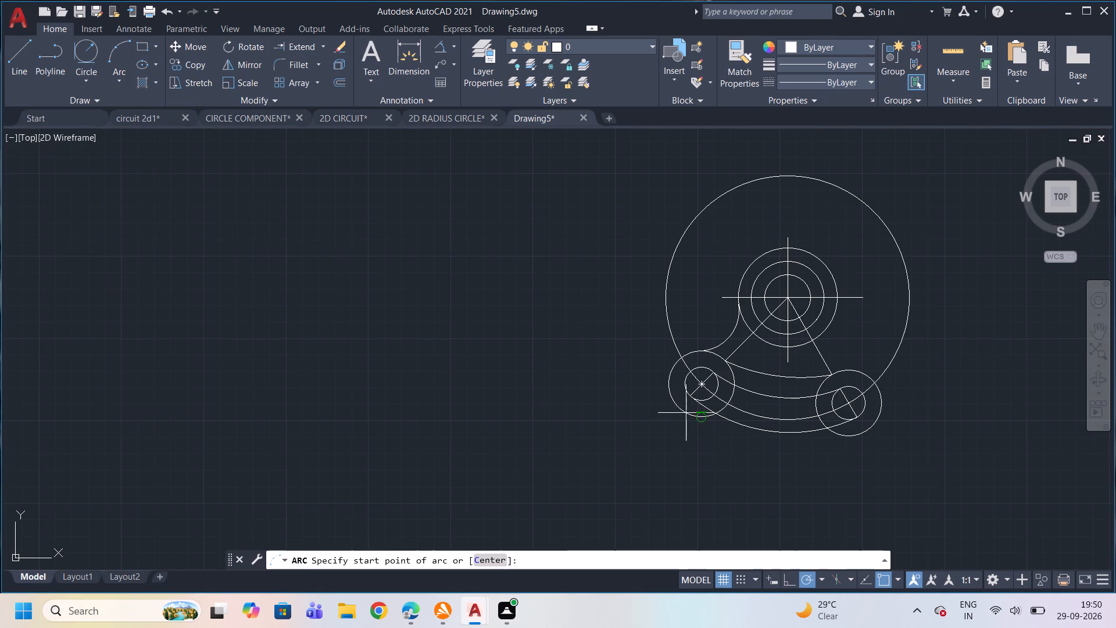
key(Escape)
Extend the angled segments through both radius 10 circles outward to the lower edges of the surrounding radius 20 circles.
key(e)
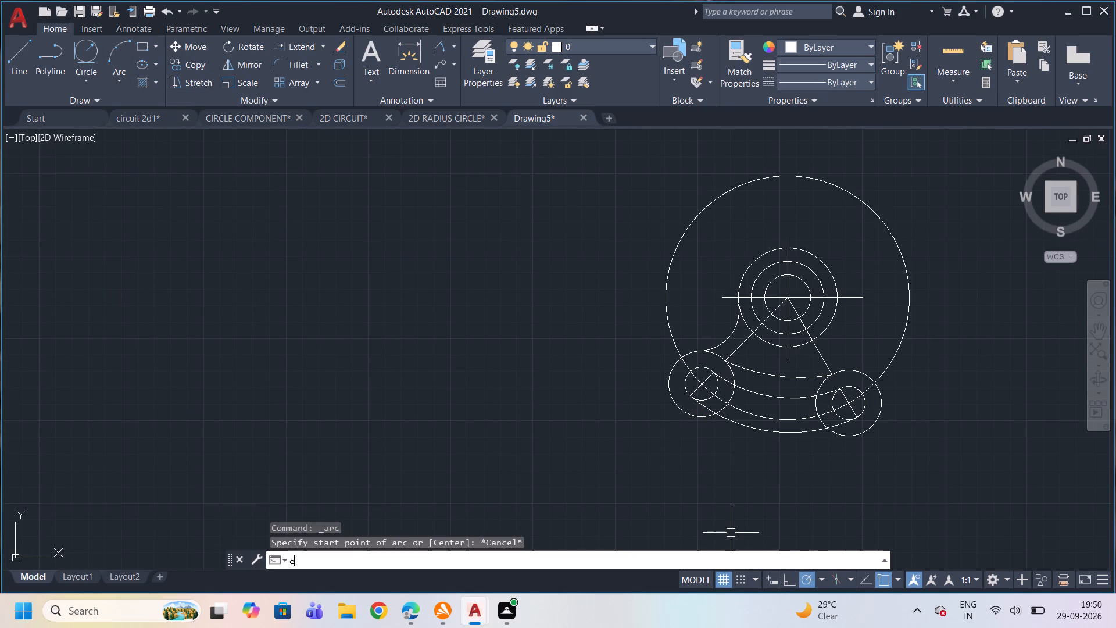
key(x)
key(Return)
scroll(723, 419, up, 2)
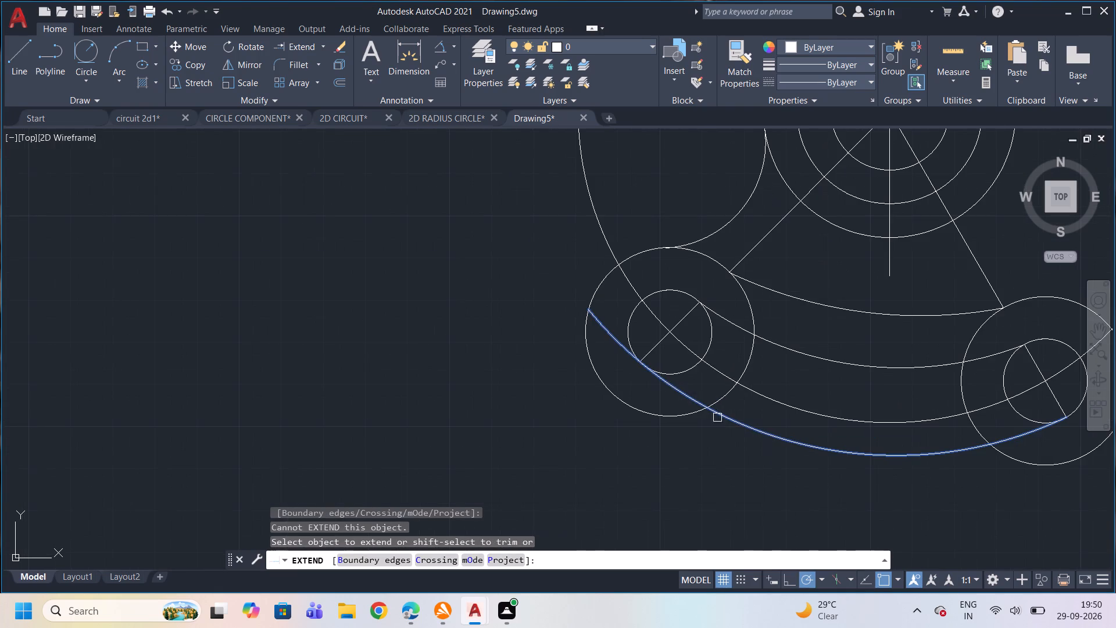
click(648, 348)
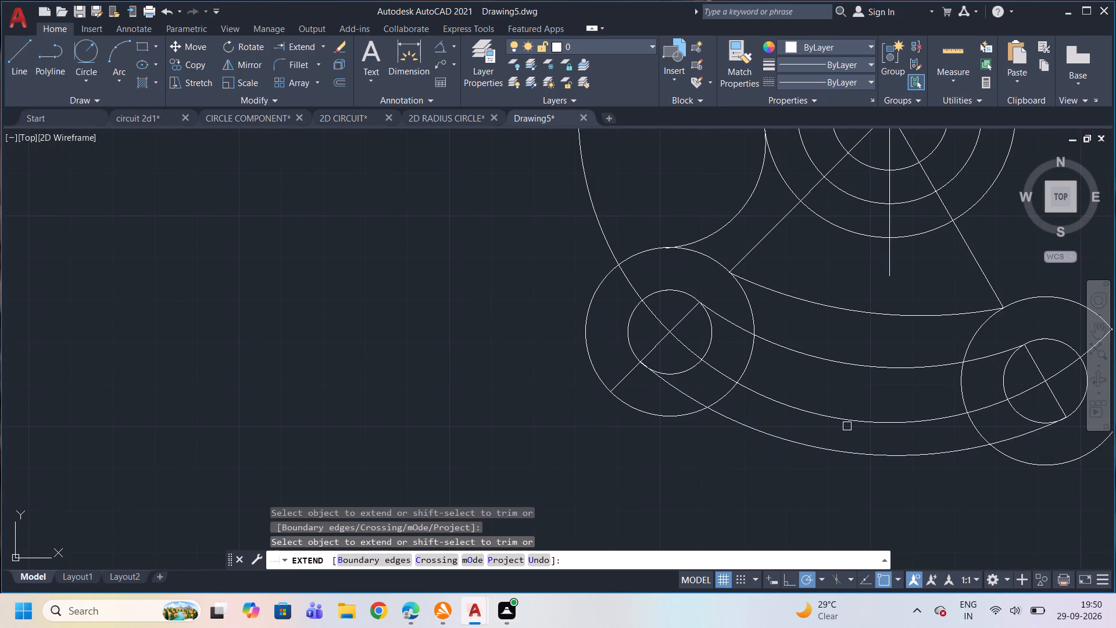
click(1060, 409)
scroll(1065, 450, down, 2)
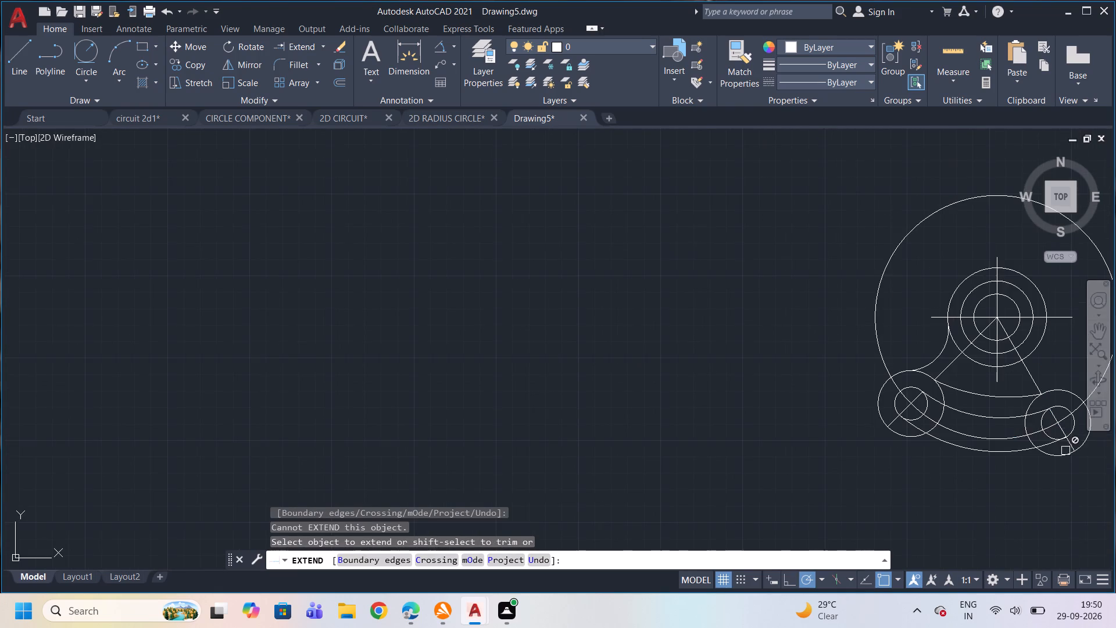
scroll(1065, 451, down, 1)
scroll(1064, 459, up, 3)
scroll(1045, 446, down, 4)
scroll(1079, 347, up, 4)
scroll(991, 337, down, 2)
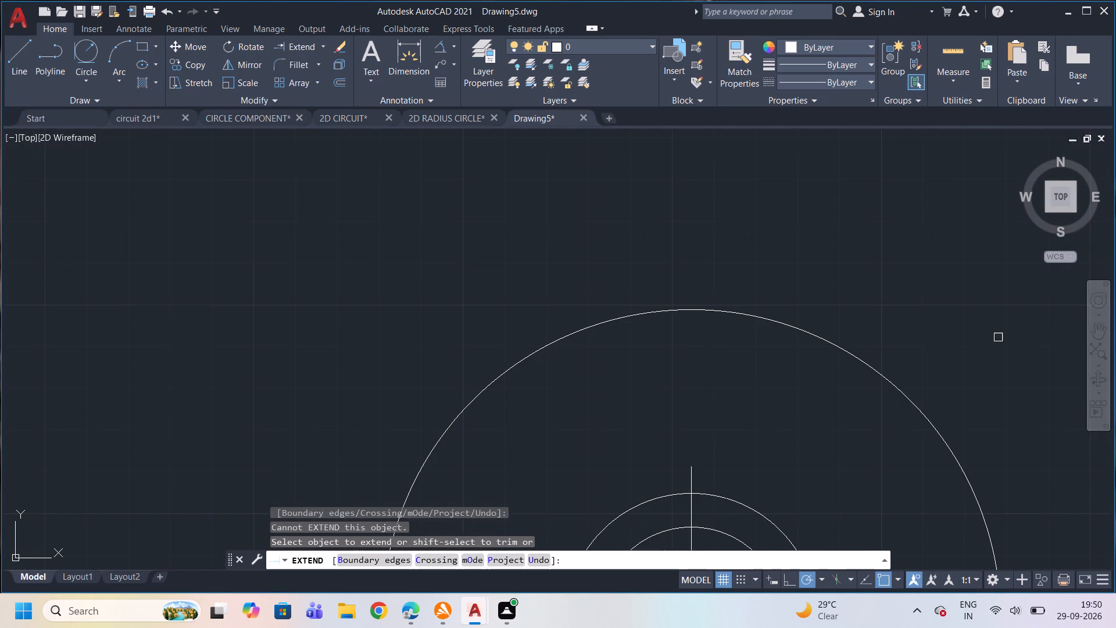
scroll(991, 337, down, 2)
scroll(1008, 391, up, 4)
scroll(993, 385, down, 3)
scroll(956, 437, up, 3)
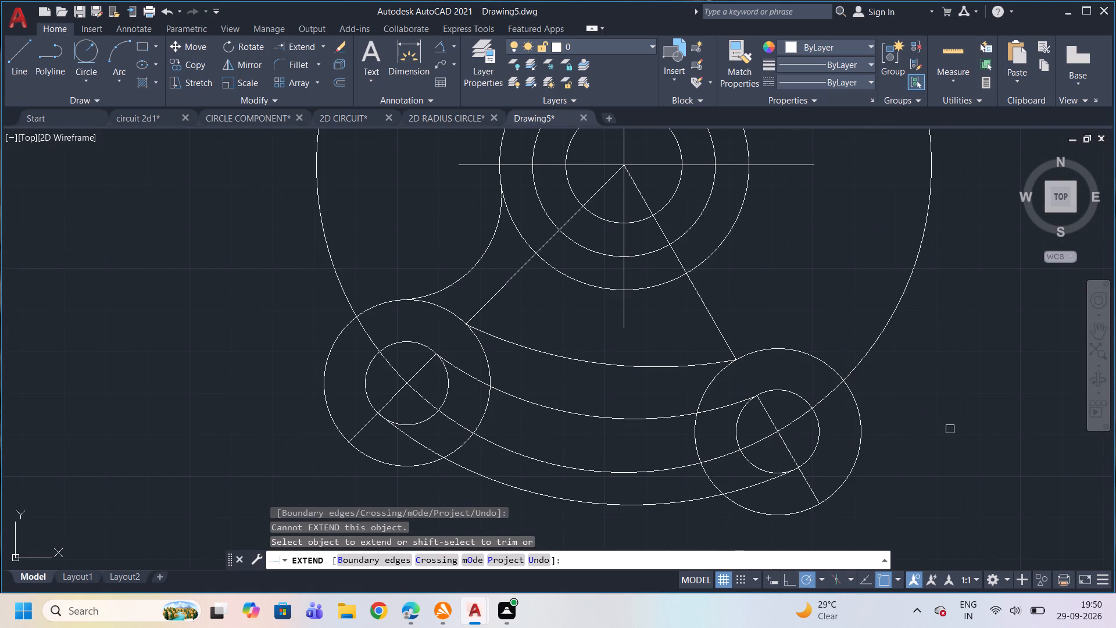
scroll(950, 429, down, 1)
scroll(919, 511, down, 1)
scroll(911, 494, up, 2)
scroll(910, 492, down, 1)
scroll(806, 536, up, 1)
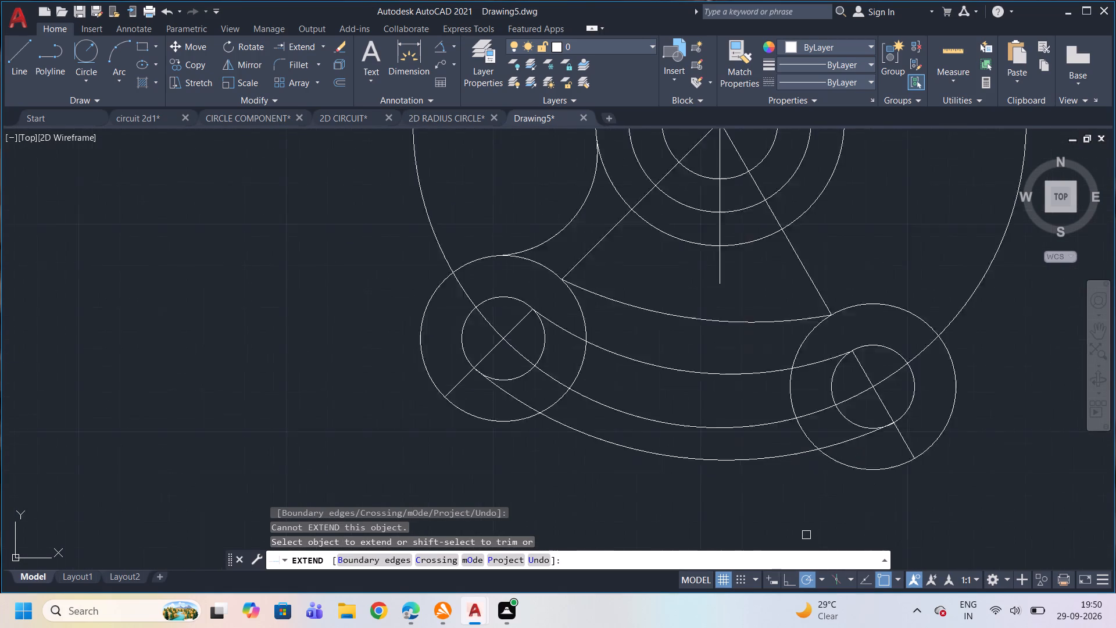
scroll(806, 535, up, 1)
scroll(806, 526, down, 1)
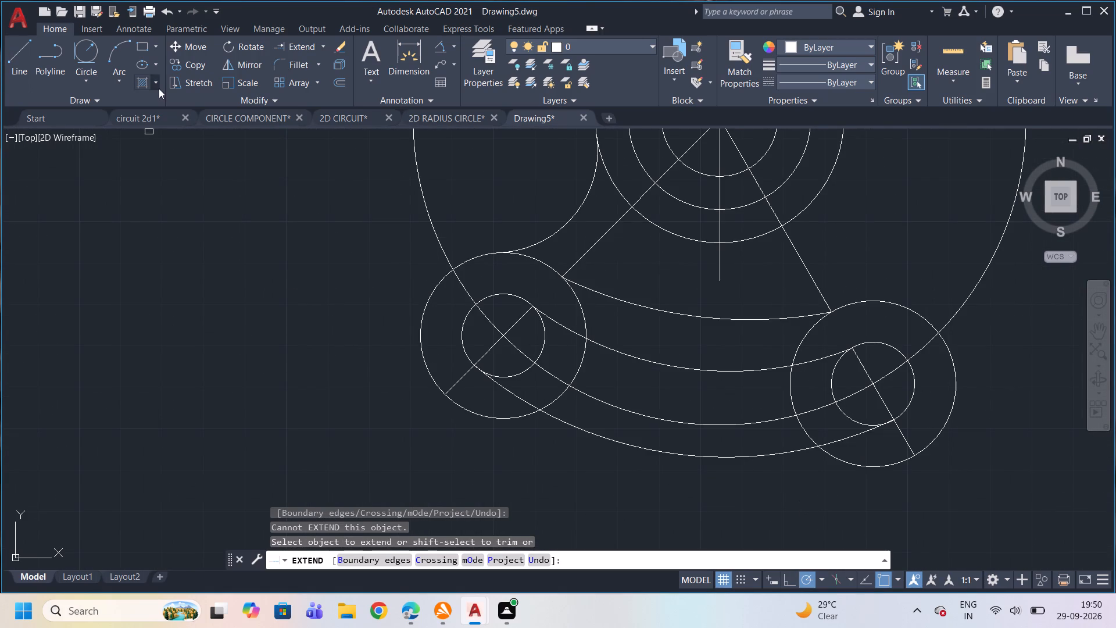
key(Escape)
Draw a downward-bowed three-point arc joining the lower ends of the extended segments on both radius 20 circles.
click(119, 66)
click(174, 104)
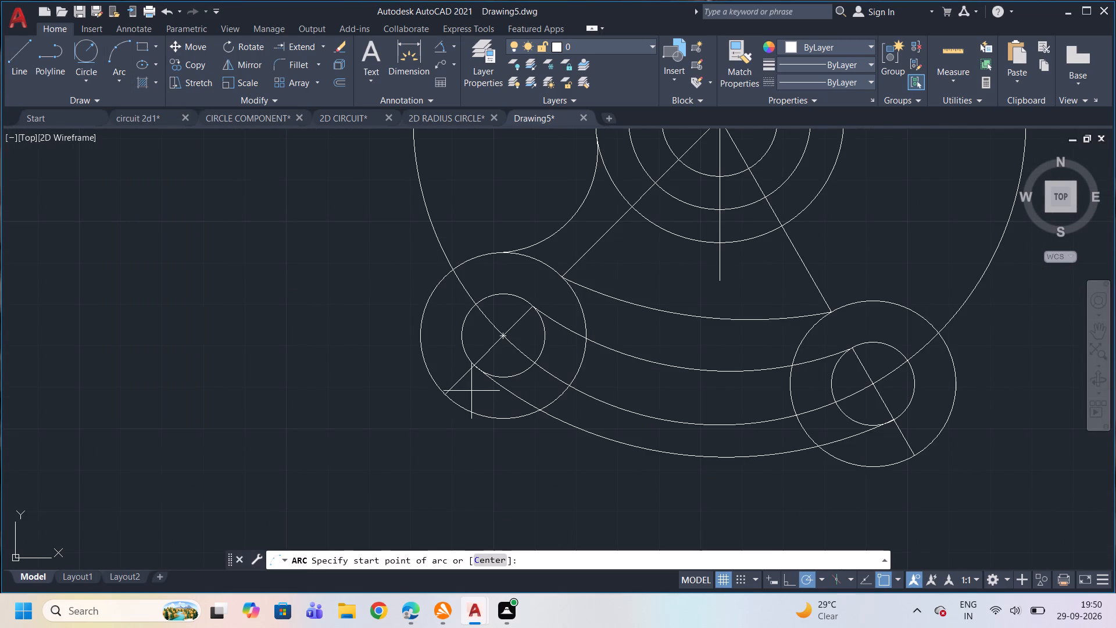
click(442, 395)
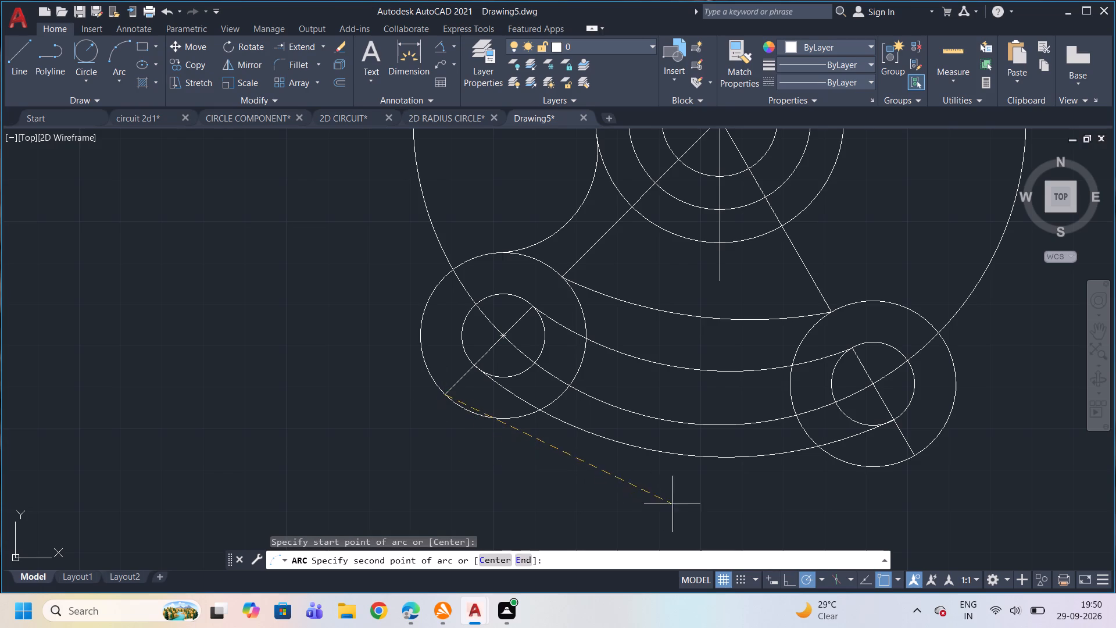
click(692, 504)
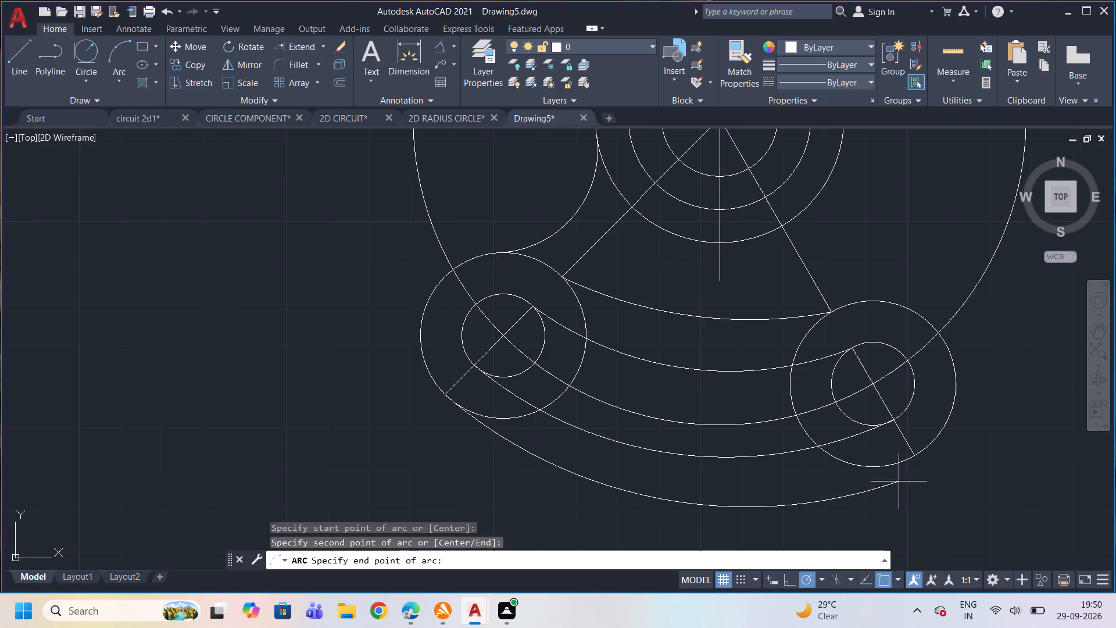
click(913, 454)
Draw a radius 82 circle tangent to the outermost central circle's upper right and the right radius 20 circle's outer side.
scroll(812, 395, down, 2)
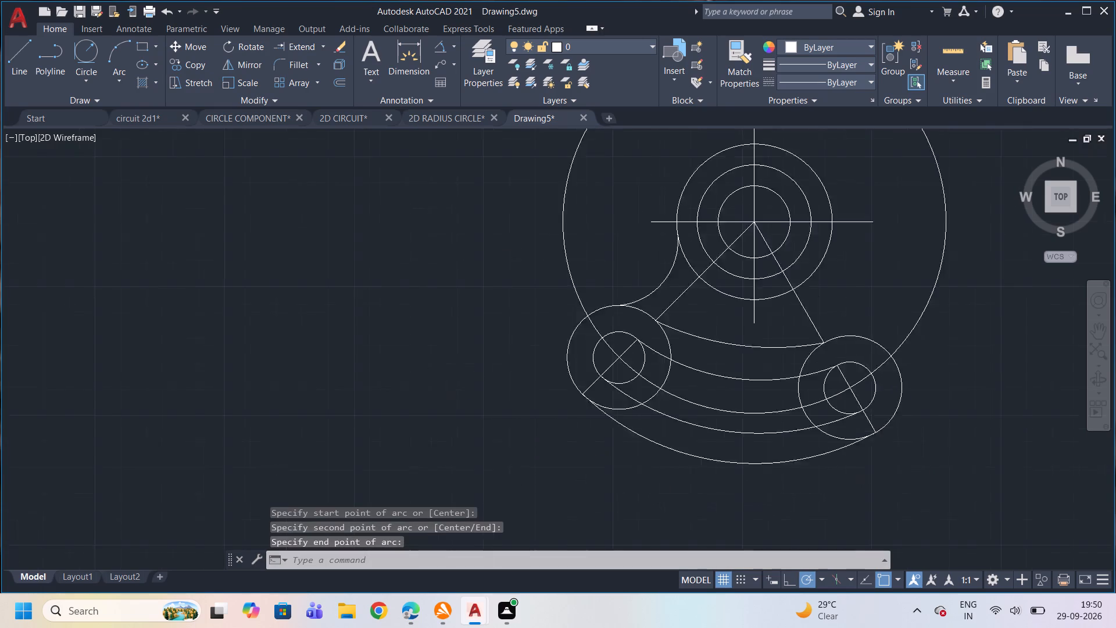
scroll(824, 424, up, 2)
scroll(824, 424, down, 1)
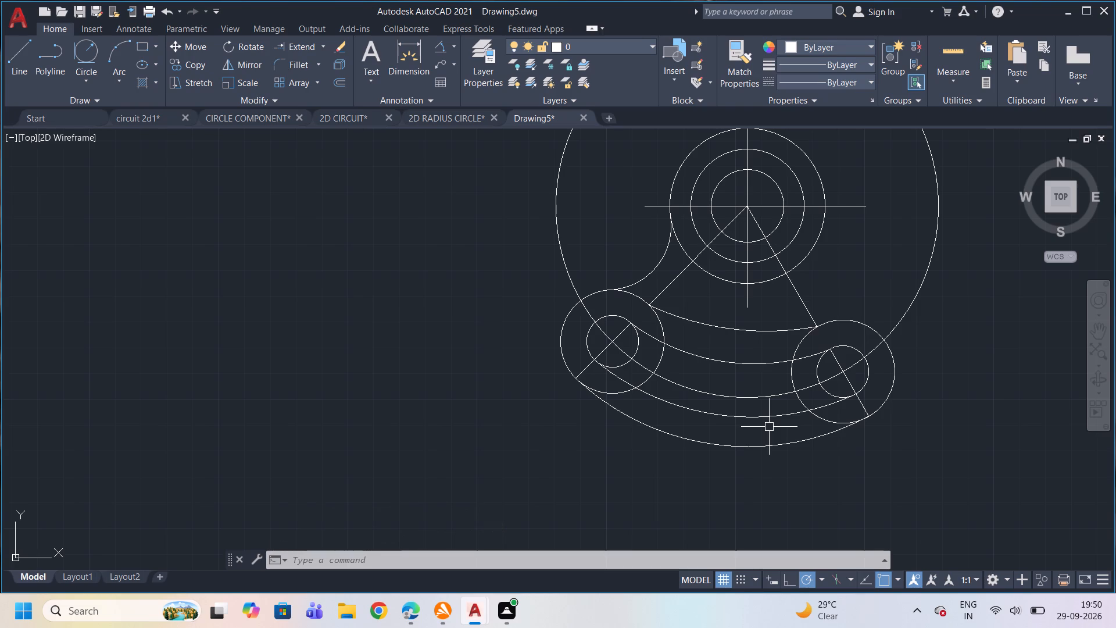
key(c)
key(Return)
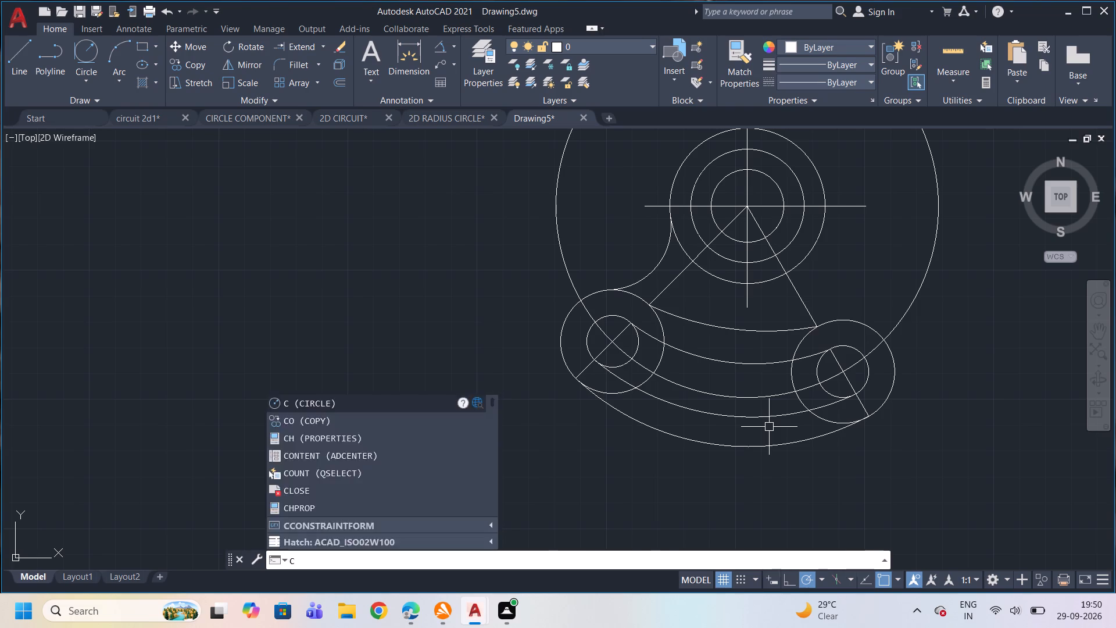
click(604, 559)
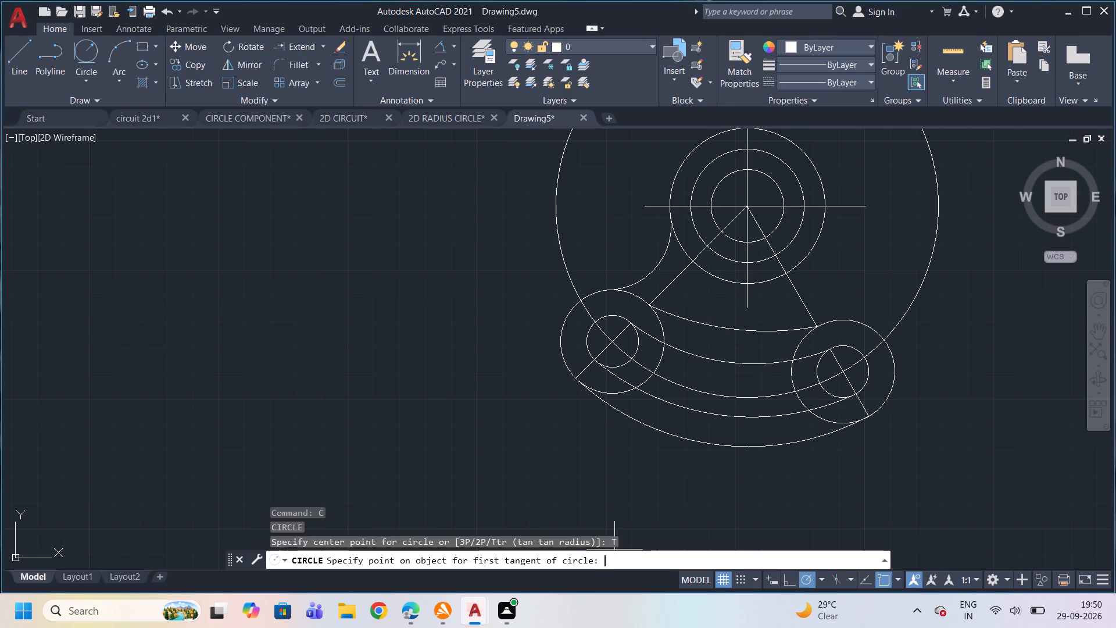
scroll(623, 544, down, 3)
scroll(657, 474, up, 3)
scroll(664, 487, down, 3)
scroll(674, 505, up, 2)
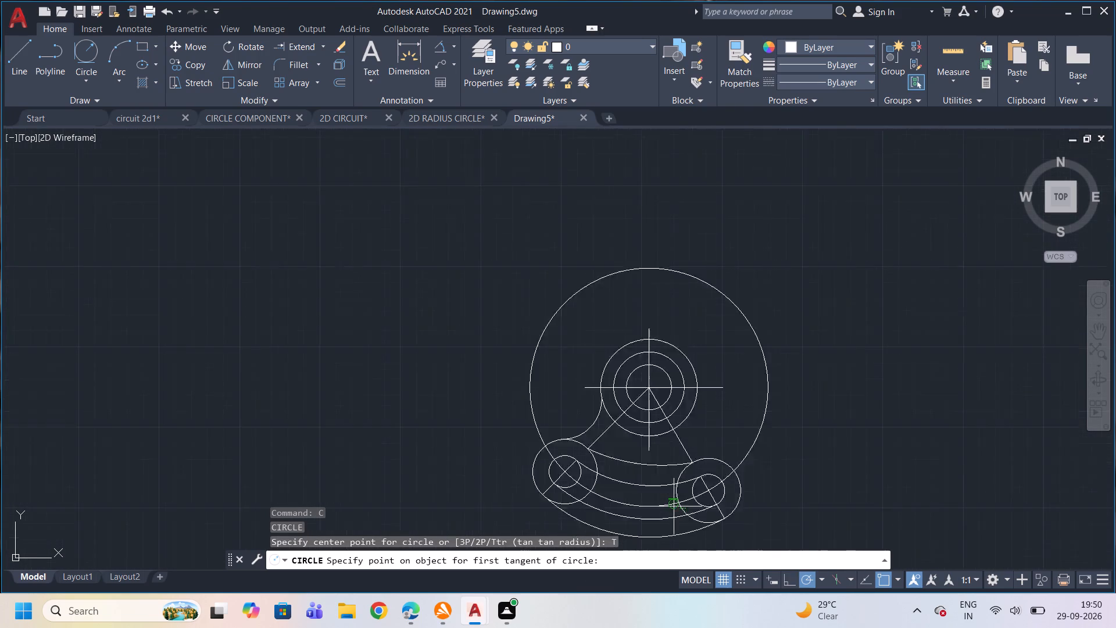
scroll(674, 506, up, 2)
scroll(673, 501, down, 2)
scroll(666, 519, up, 2)
scroll(666, 518, down, 2)
scroll(660, 545, up, 1)
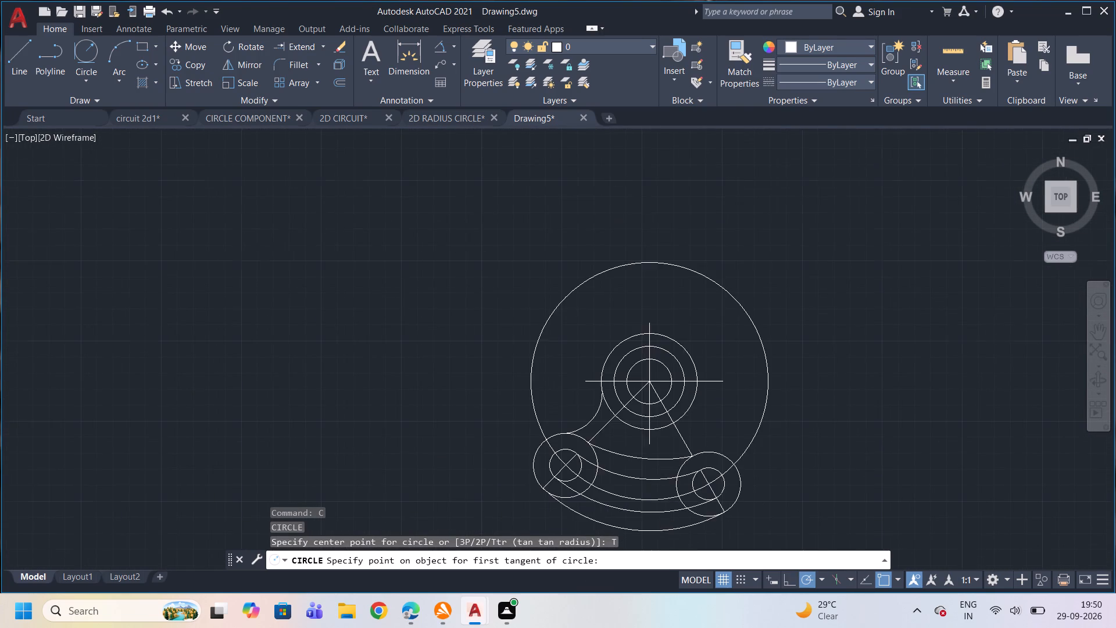
scroll(660, 545, up, 1)
scroll(659, 531, down, 1)
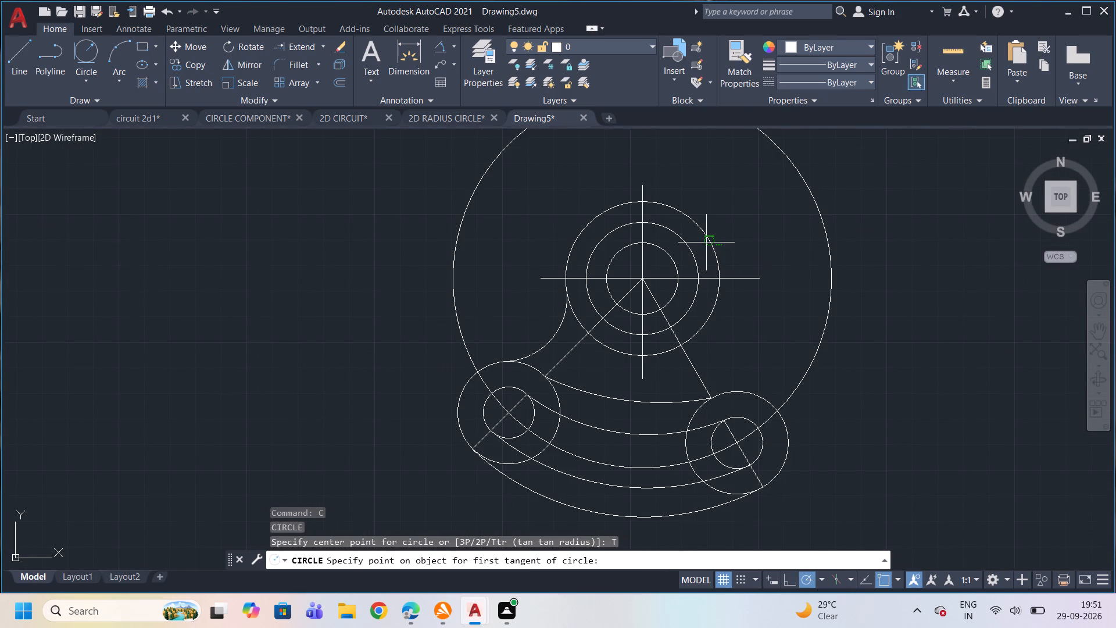
click(683, 208)
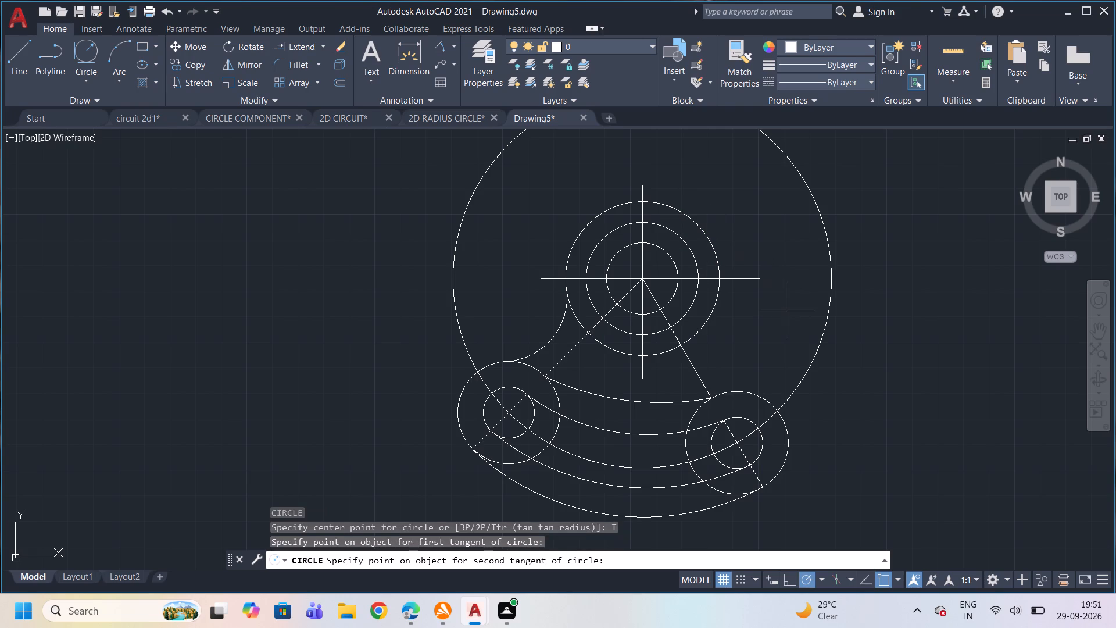
click(788, 431)
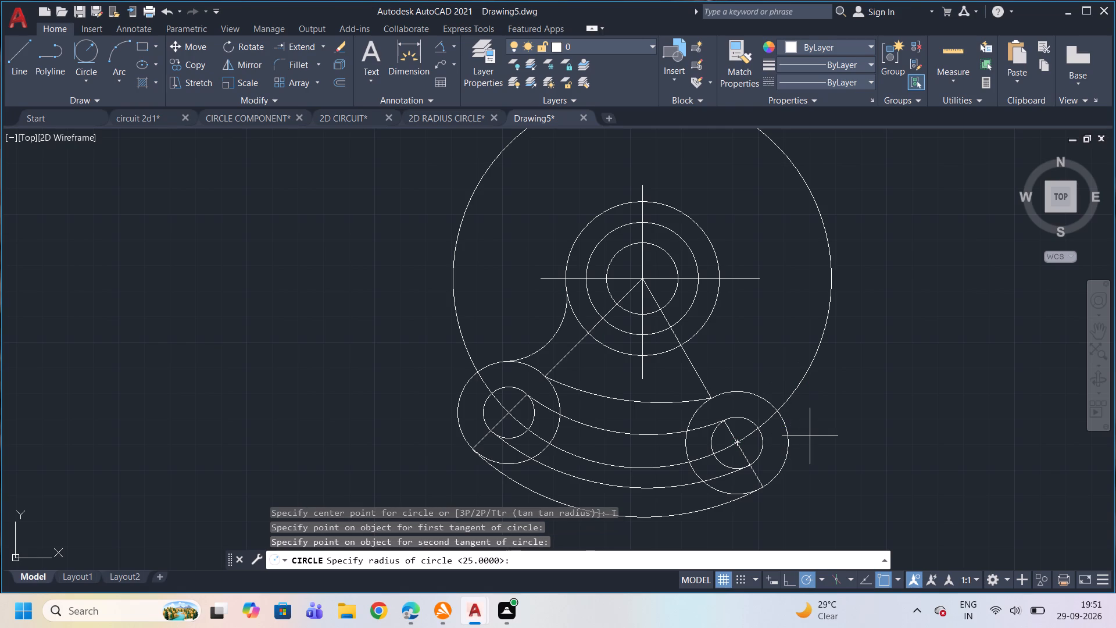
text(82)
key(Return)
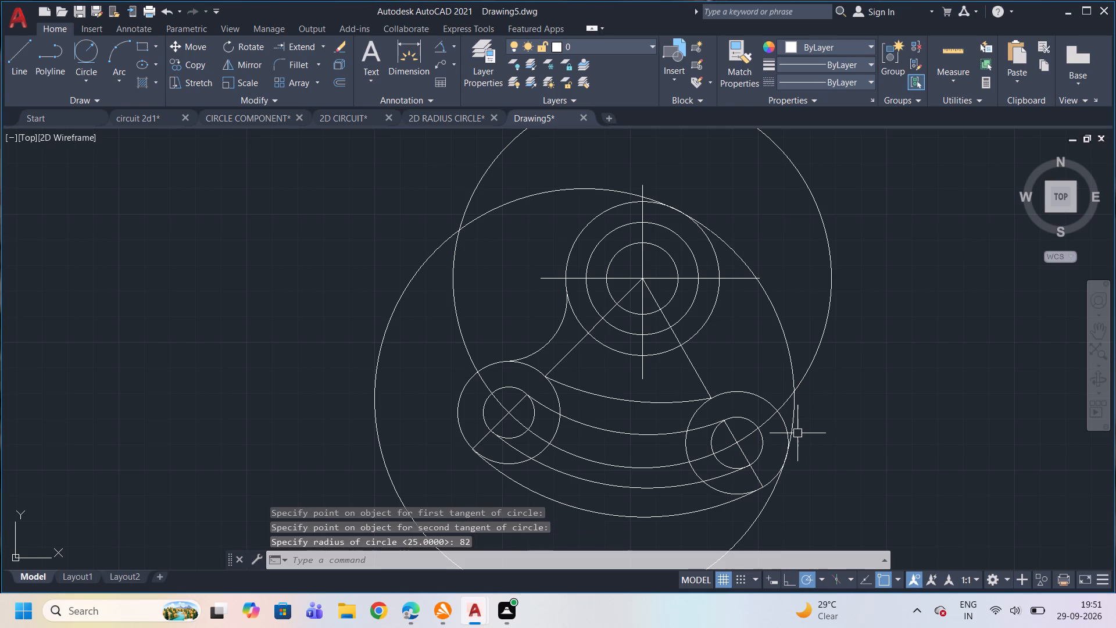
Trim away the radius 74 circle above the lobes, keeping its lower arc through the two lobe centres.
text(tr)
key(Return)
key(Return)
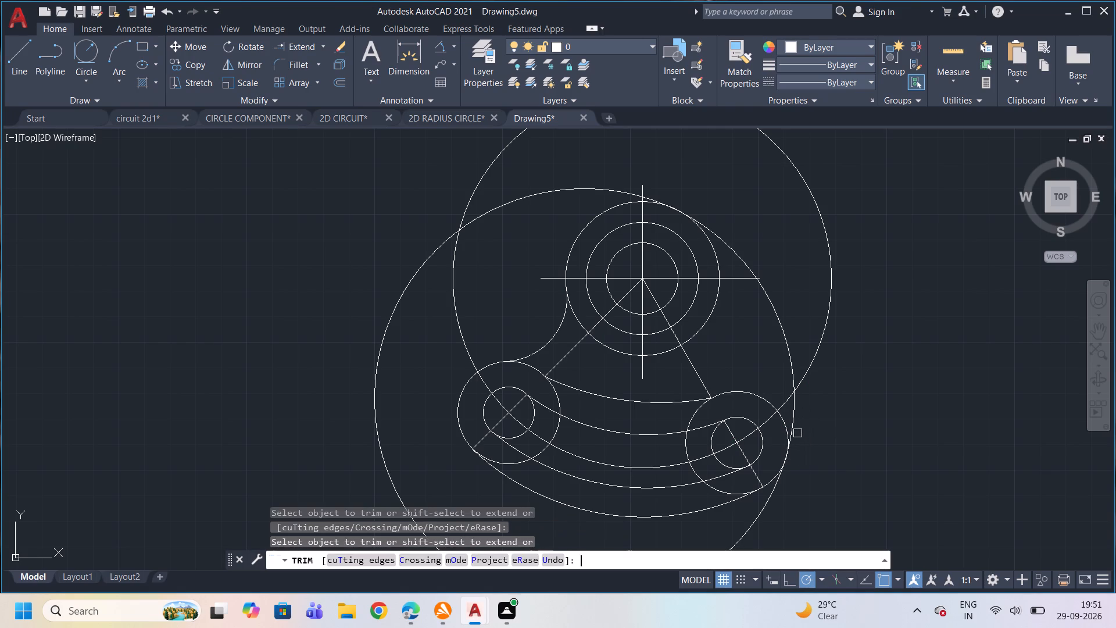
click(459, 313)
click(473, 189)
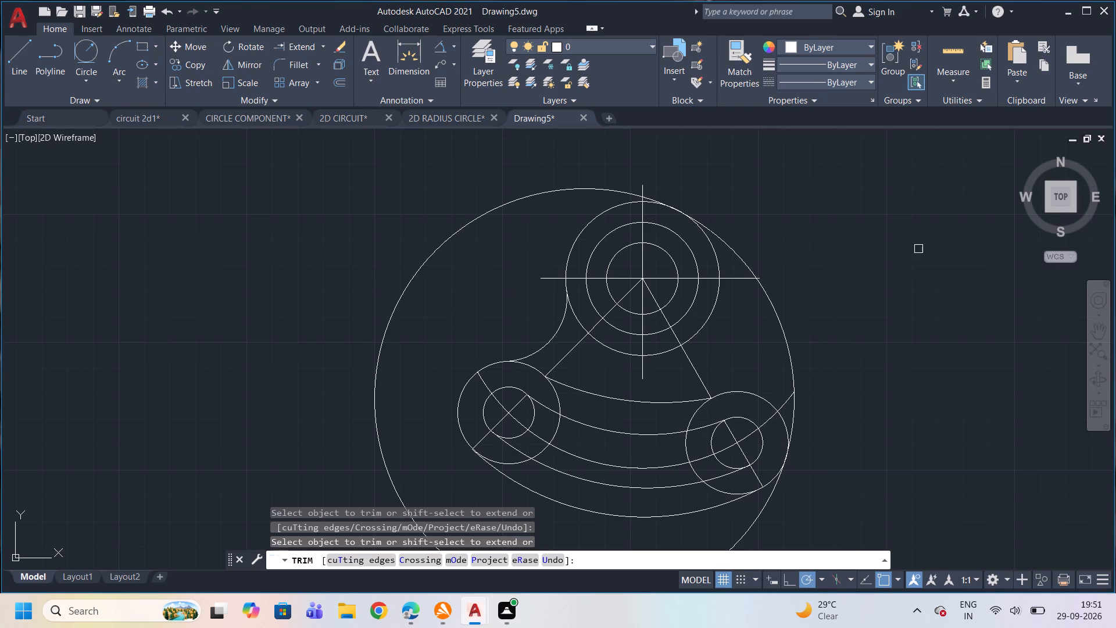
Trim the radius 82 circle to the right-hand outline arc between its tangent points on the central circle and right lobe.
click(435, 249)
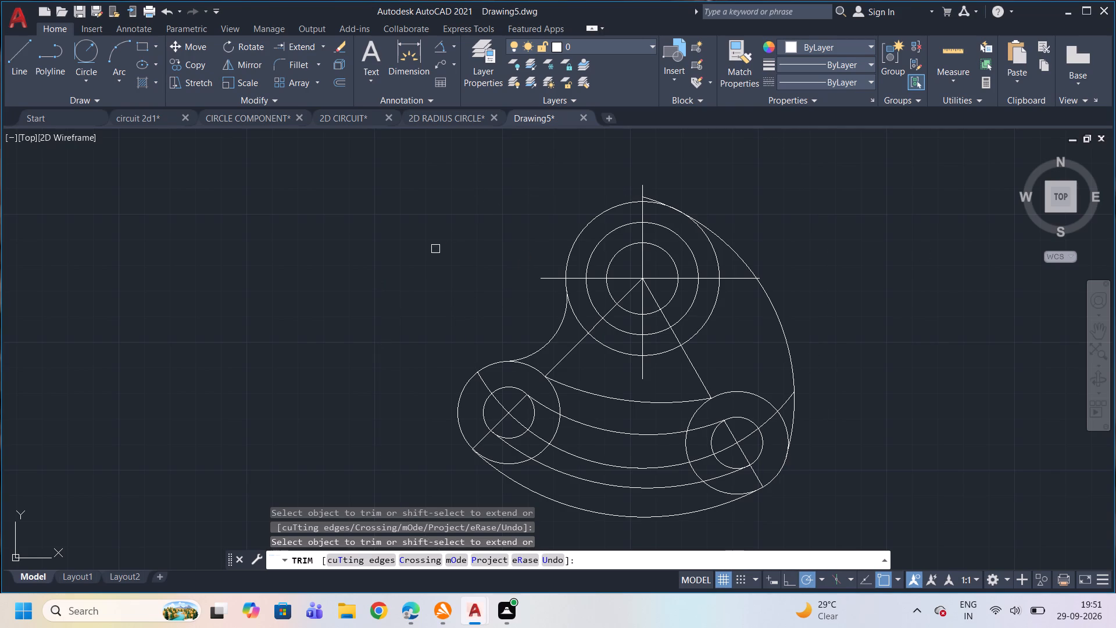
scroll(668, 203, up, 2)
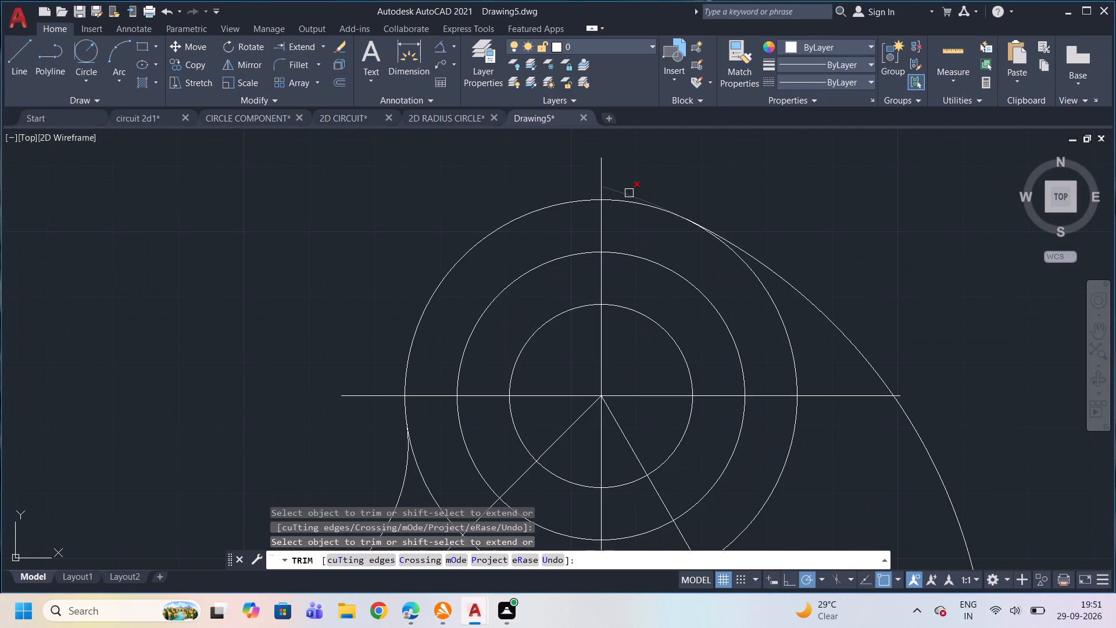
click(629, 193)
scroll(653, 191, down, 3)
scroll(711, 363, up, 3)
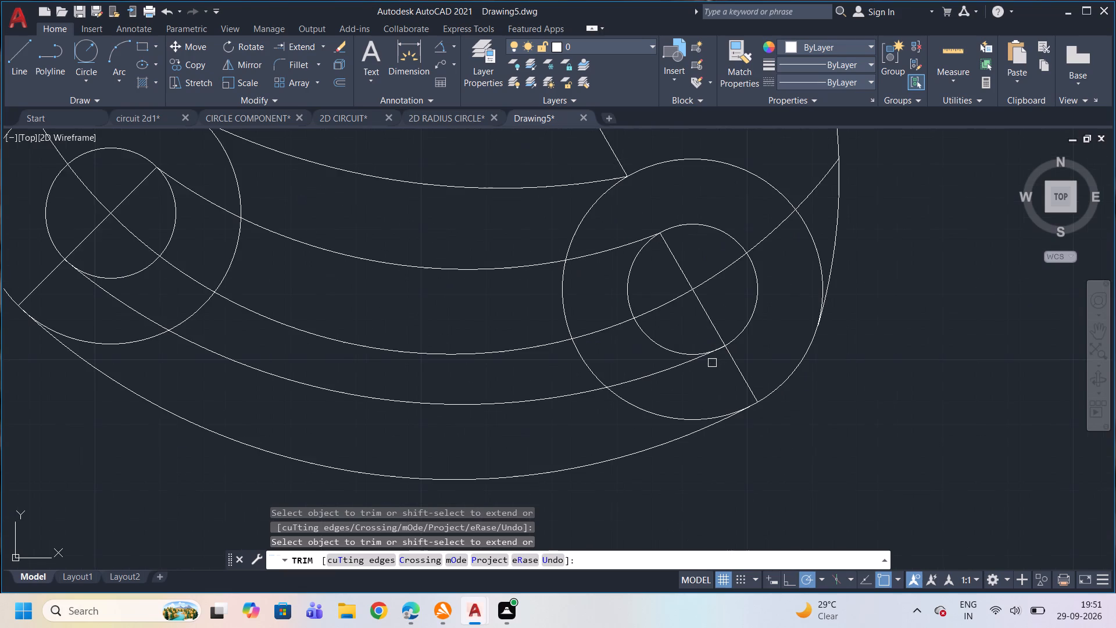
scroll(712, 363, down, 3)
scroll(602, 349, up, 1)
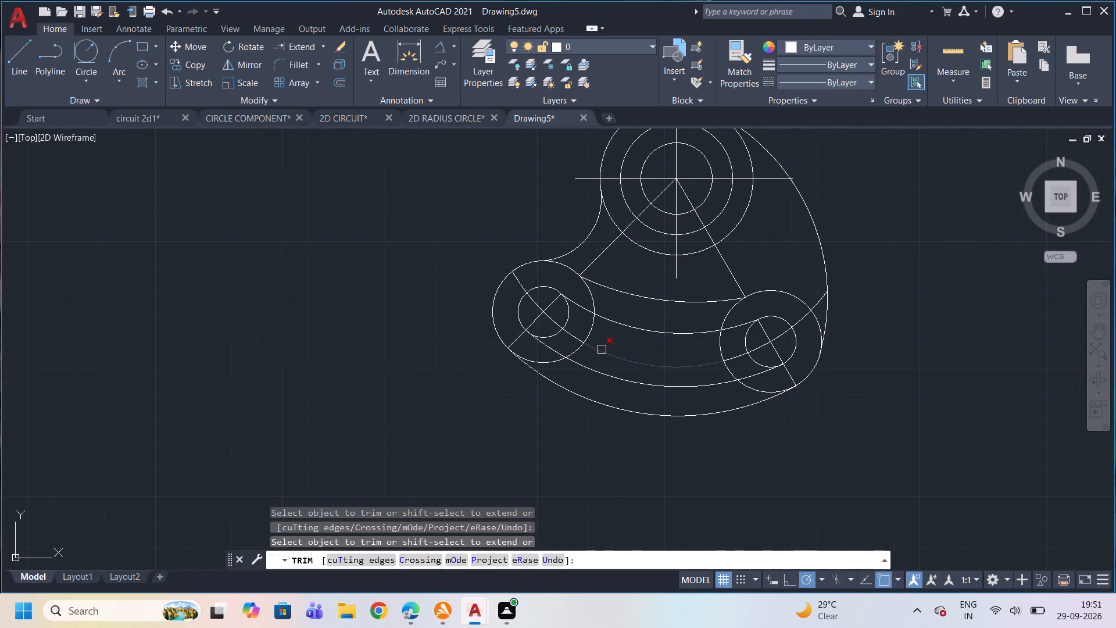
scroll(602, 349, down, 2)
scroll(595, 361, up, 2)
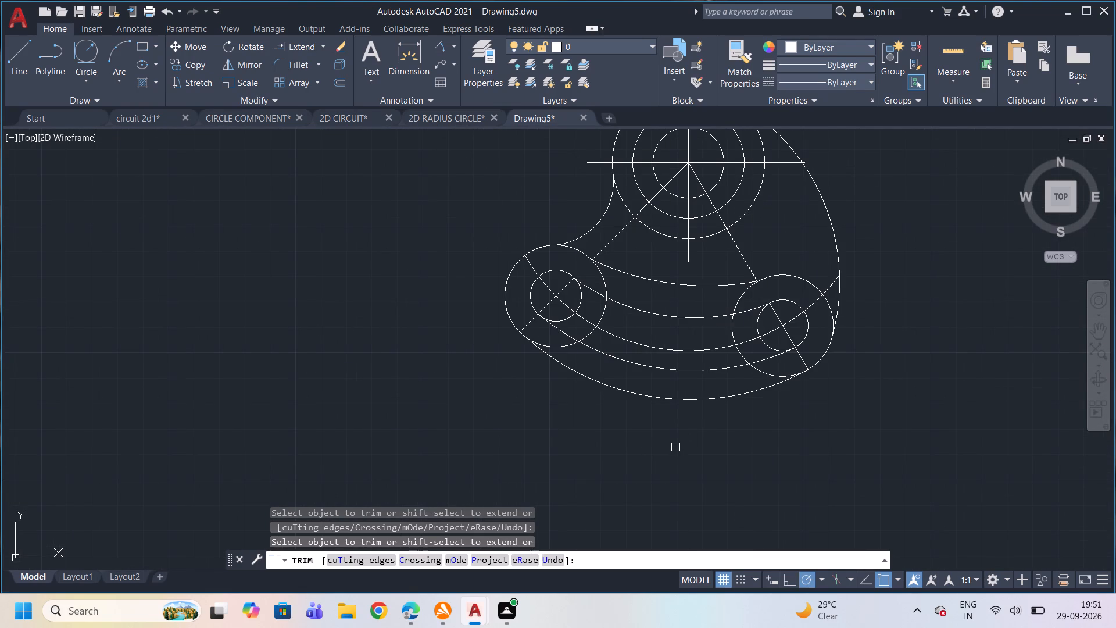
key(Escape)
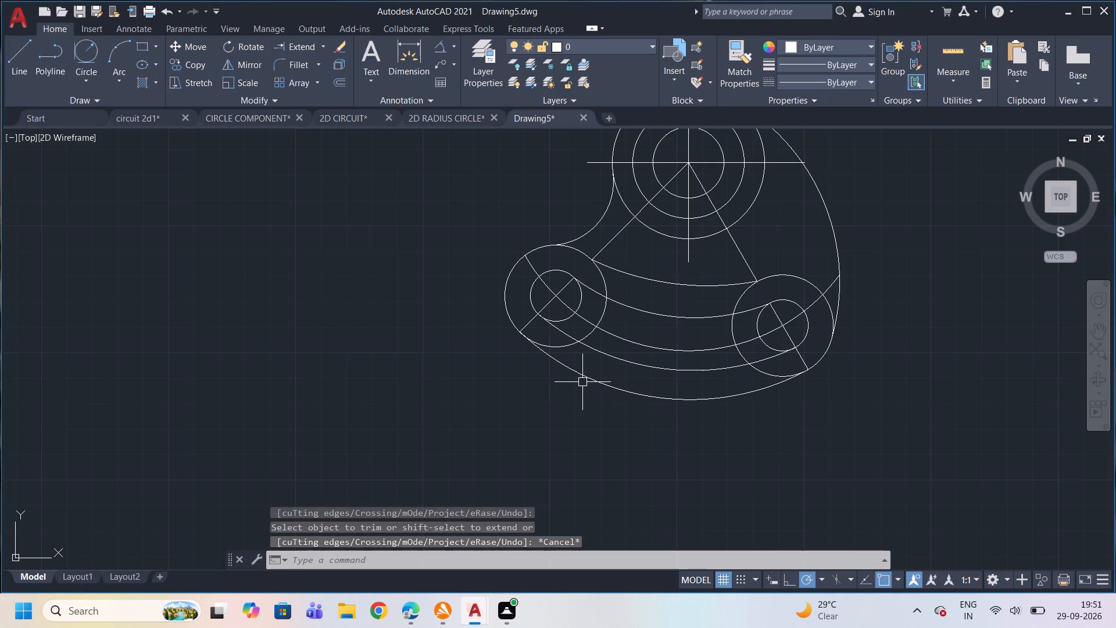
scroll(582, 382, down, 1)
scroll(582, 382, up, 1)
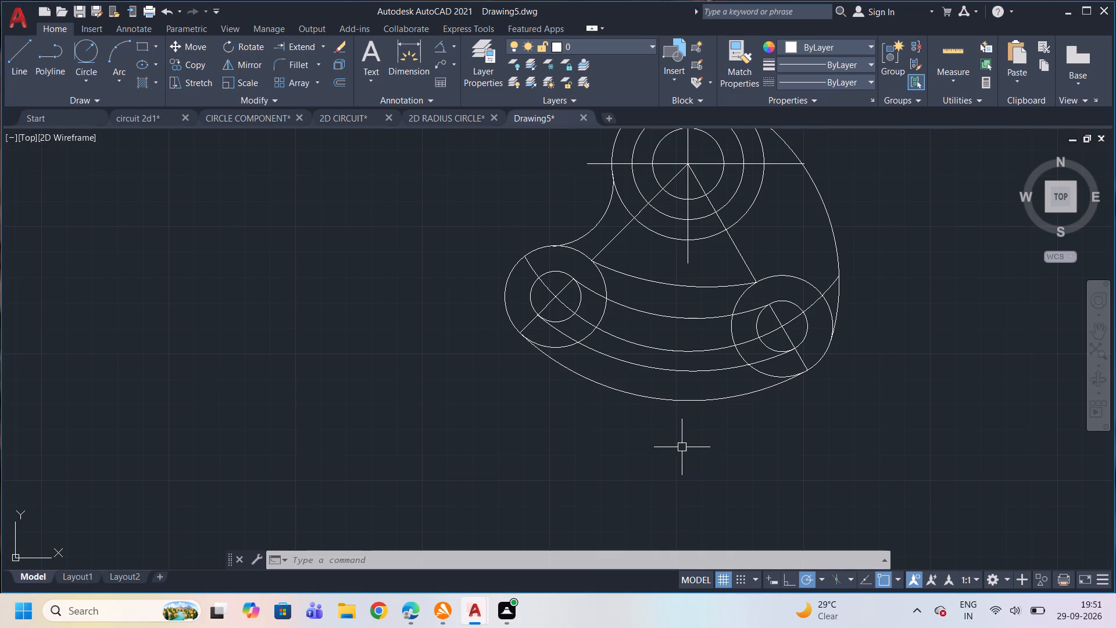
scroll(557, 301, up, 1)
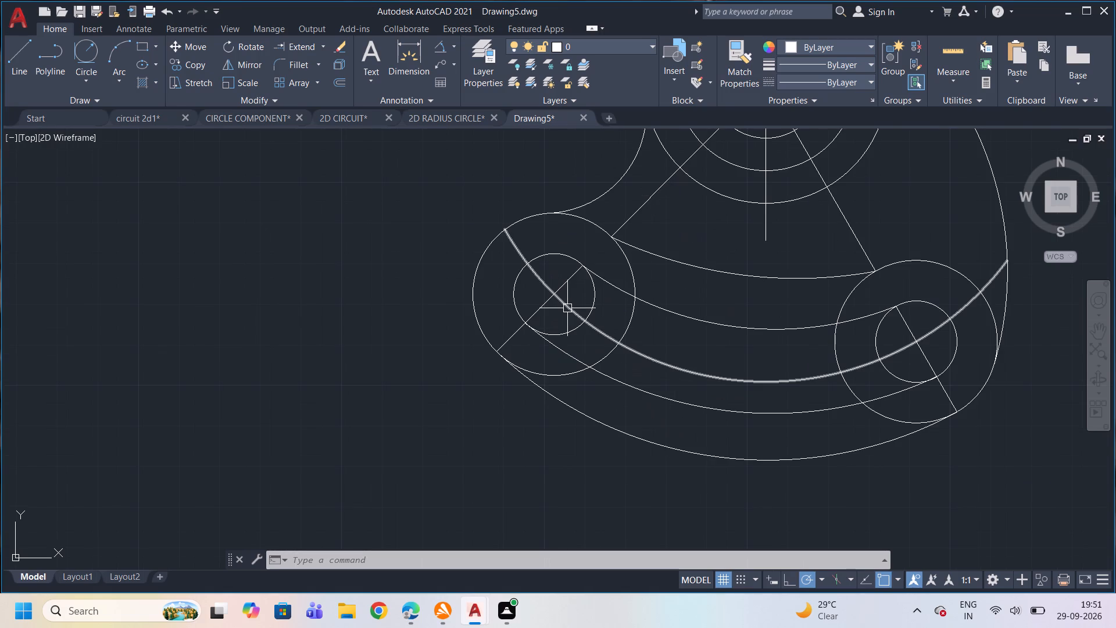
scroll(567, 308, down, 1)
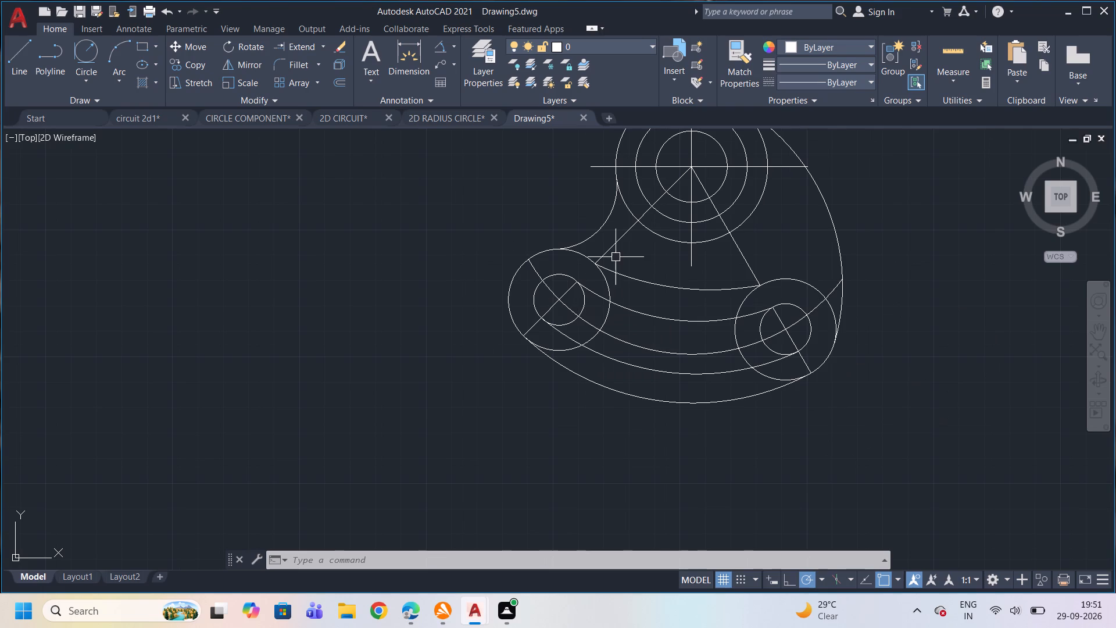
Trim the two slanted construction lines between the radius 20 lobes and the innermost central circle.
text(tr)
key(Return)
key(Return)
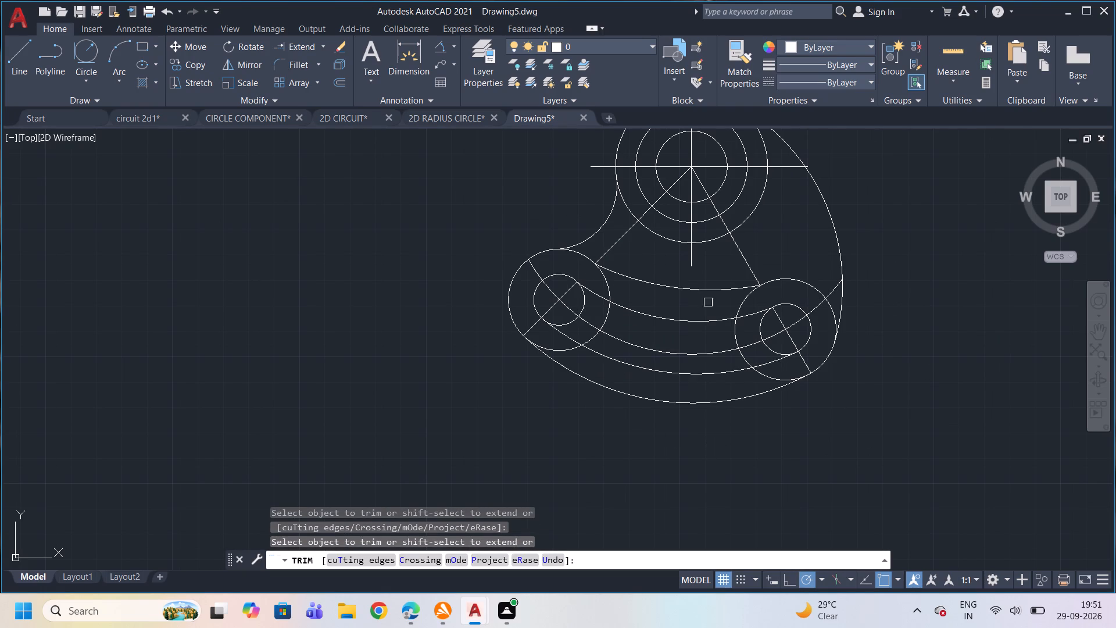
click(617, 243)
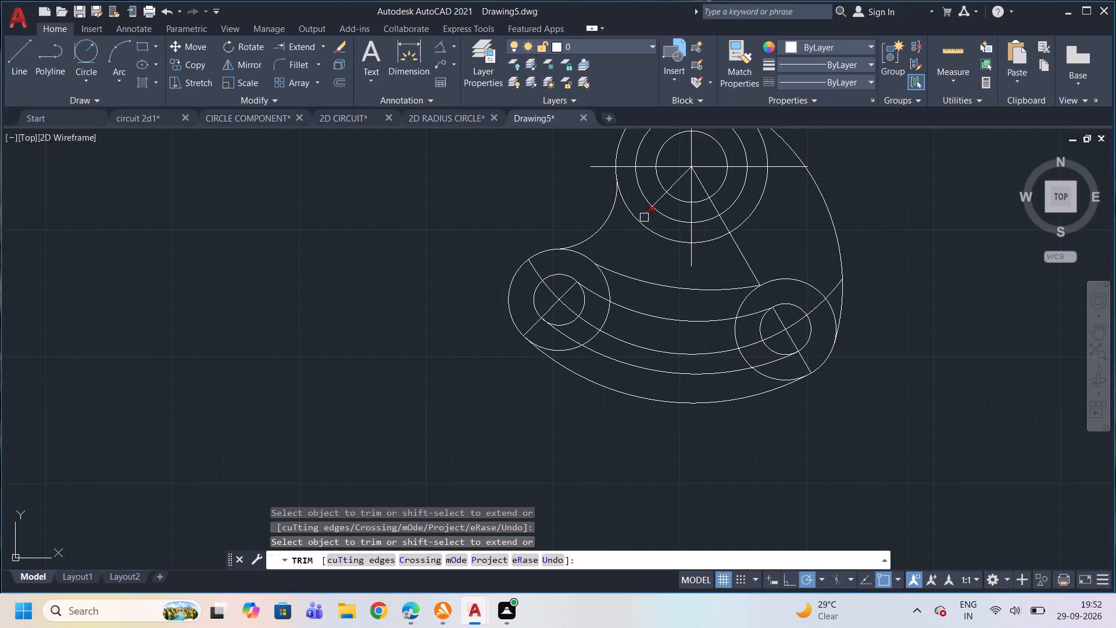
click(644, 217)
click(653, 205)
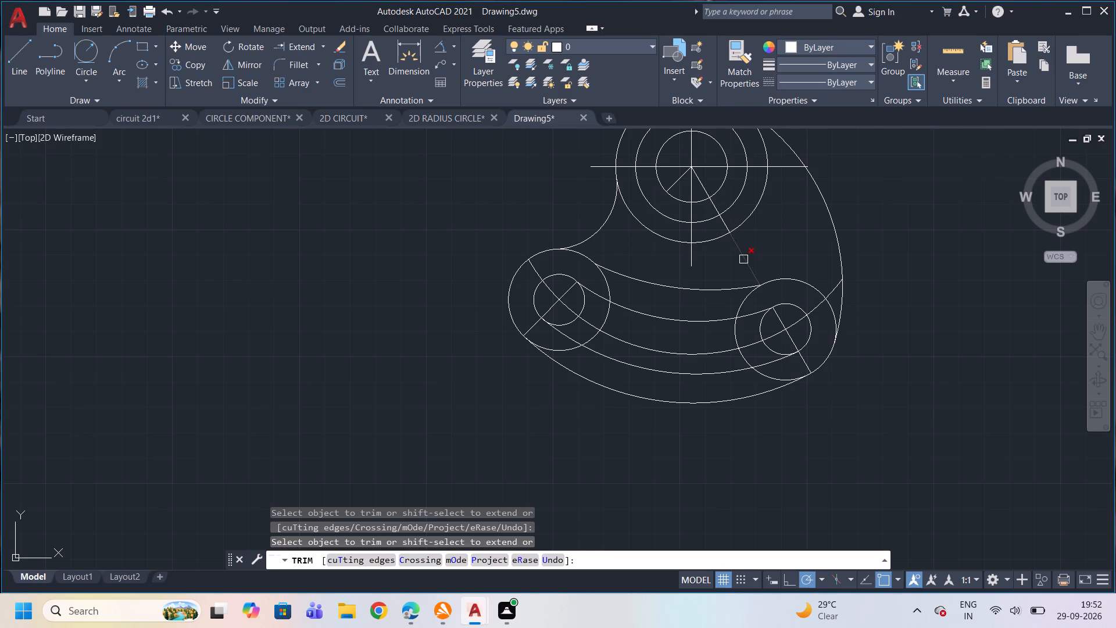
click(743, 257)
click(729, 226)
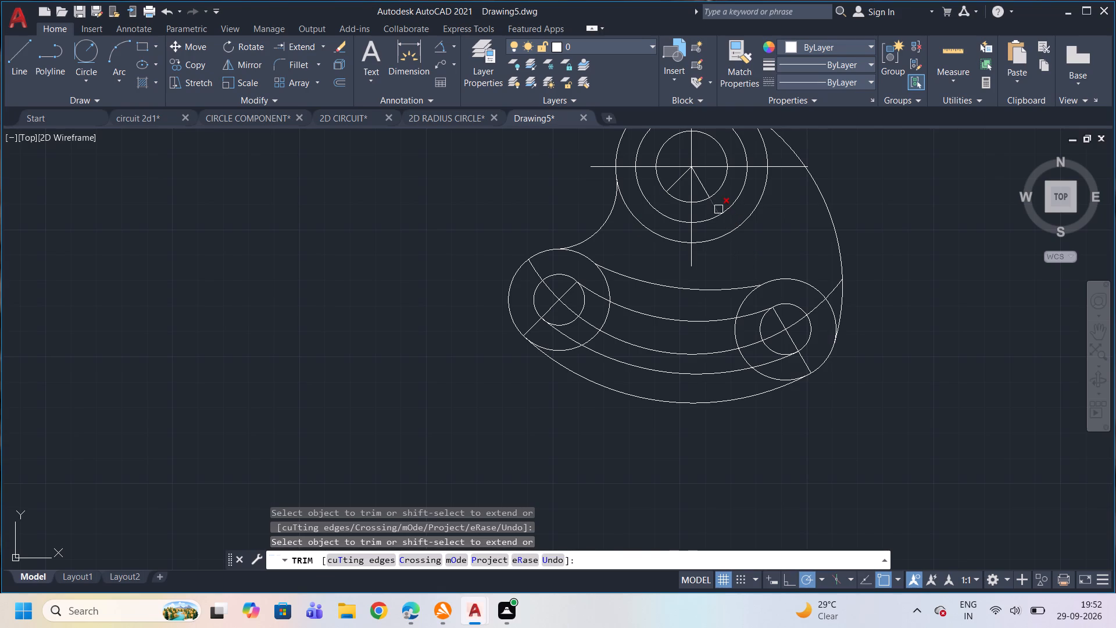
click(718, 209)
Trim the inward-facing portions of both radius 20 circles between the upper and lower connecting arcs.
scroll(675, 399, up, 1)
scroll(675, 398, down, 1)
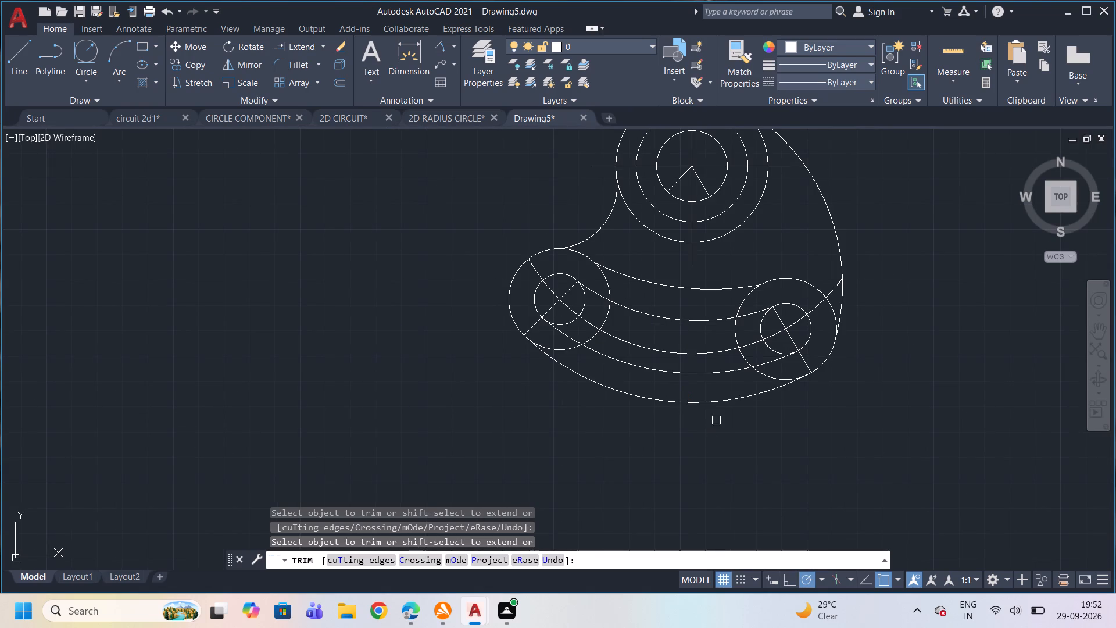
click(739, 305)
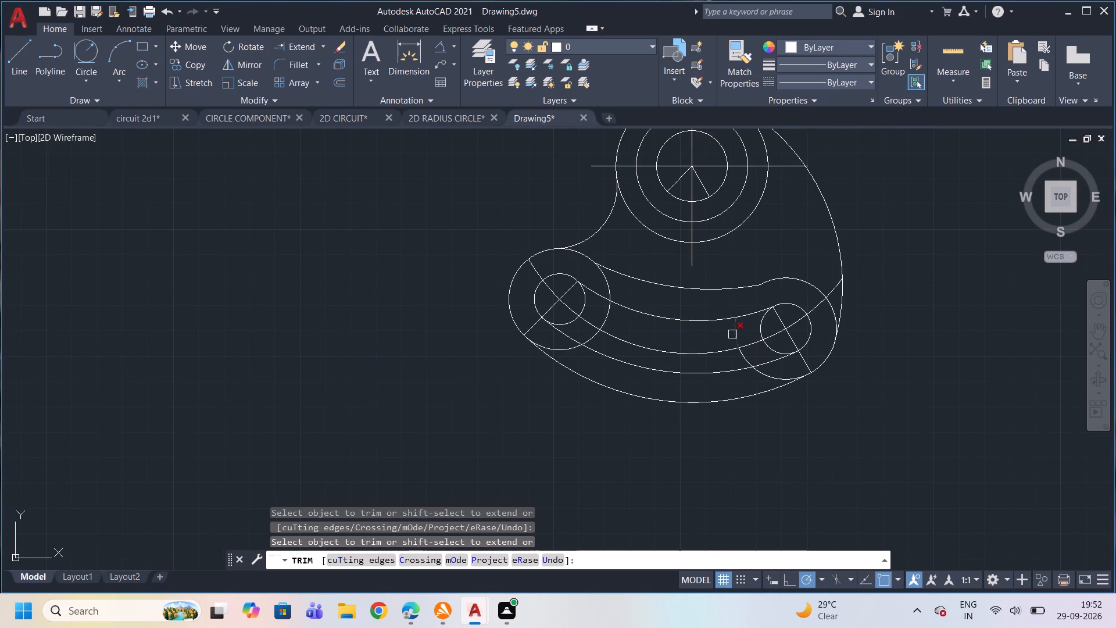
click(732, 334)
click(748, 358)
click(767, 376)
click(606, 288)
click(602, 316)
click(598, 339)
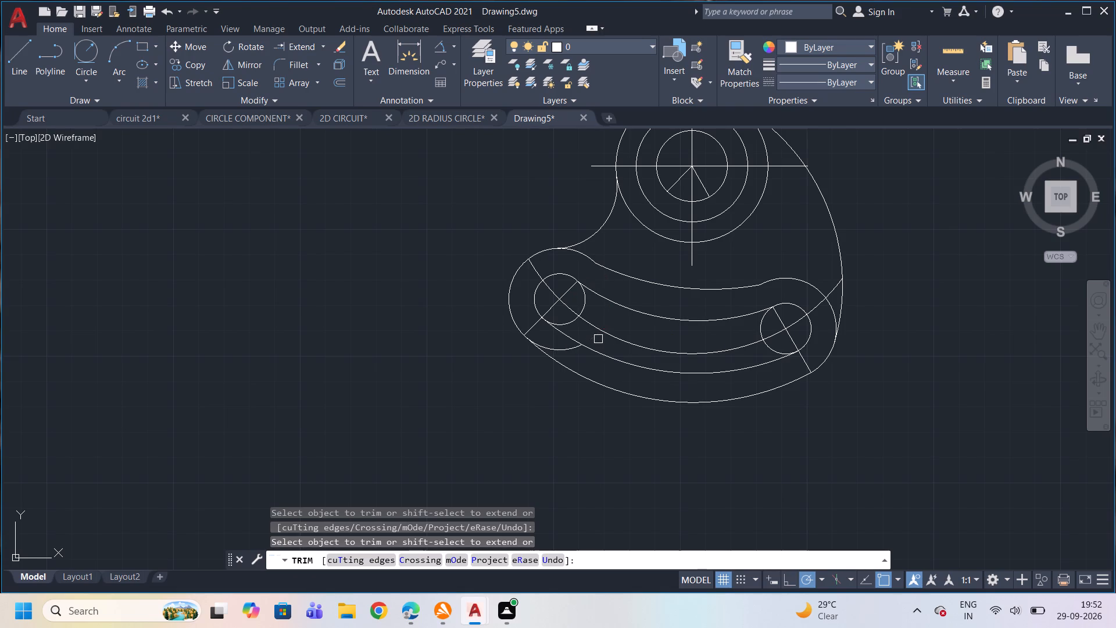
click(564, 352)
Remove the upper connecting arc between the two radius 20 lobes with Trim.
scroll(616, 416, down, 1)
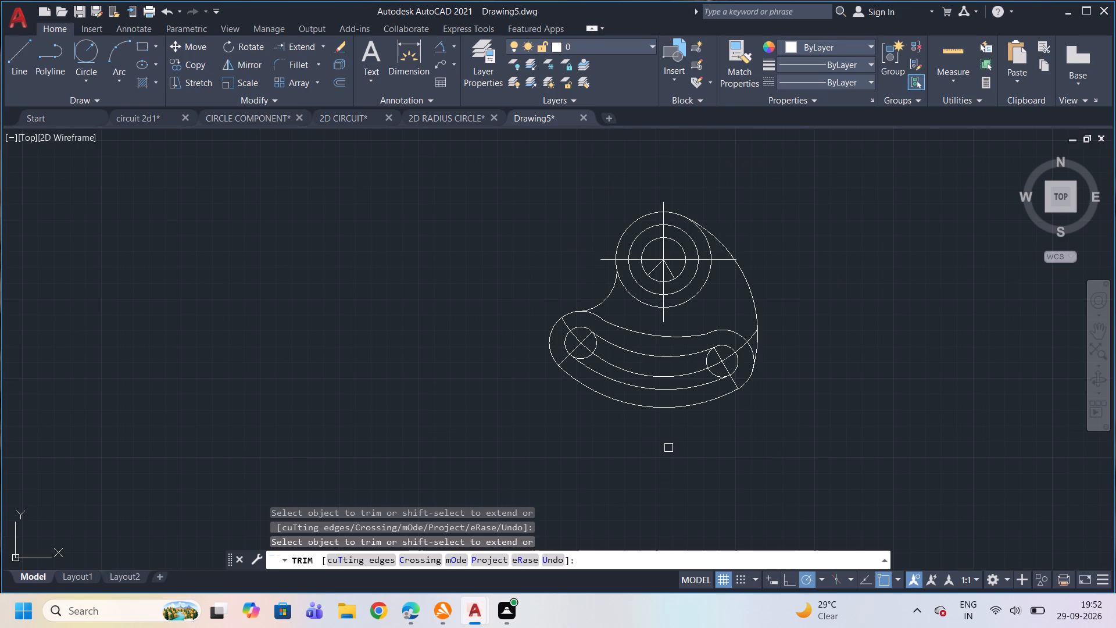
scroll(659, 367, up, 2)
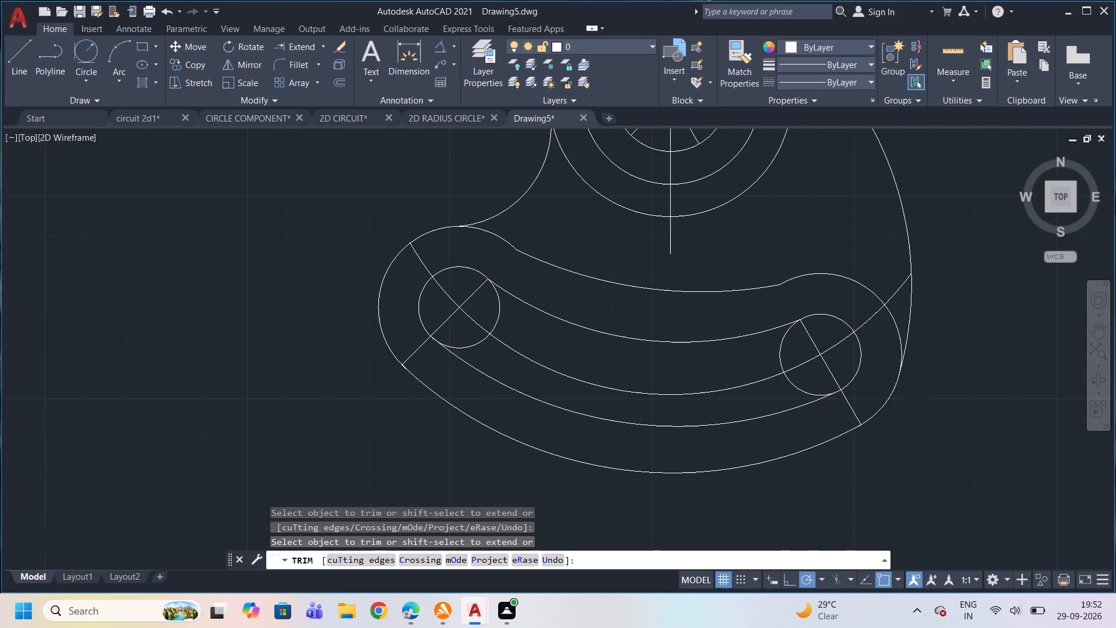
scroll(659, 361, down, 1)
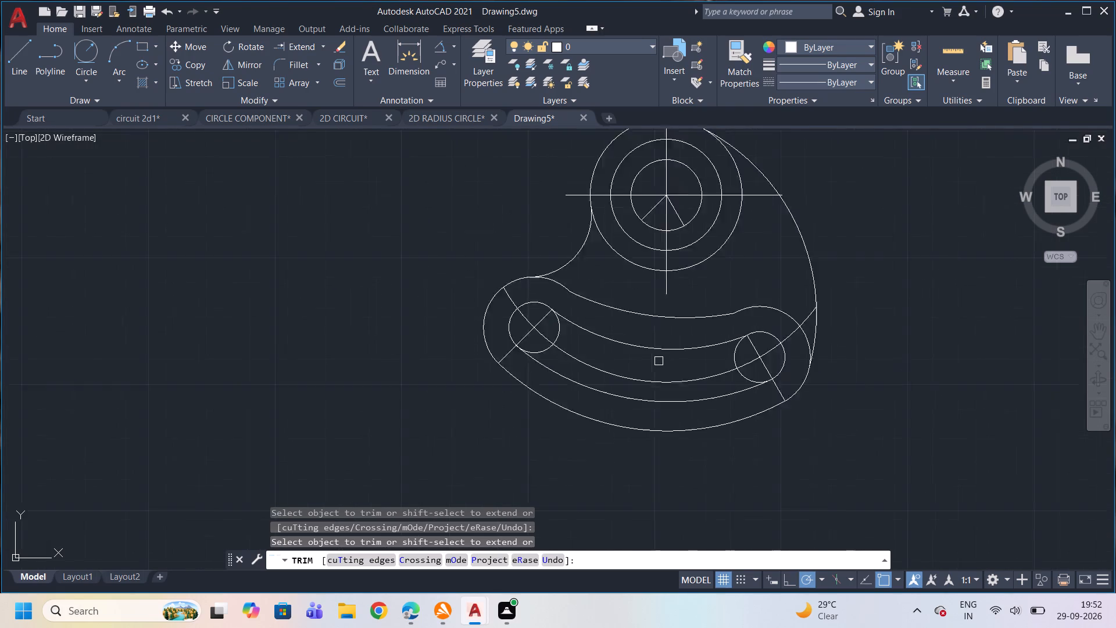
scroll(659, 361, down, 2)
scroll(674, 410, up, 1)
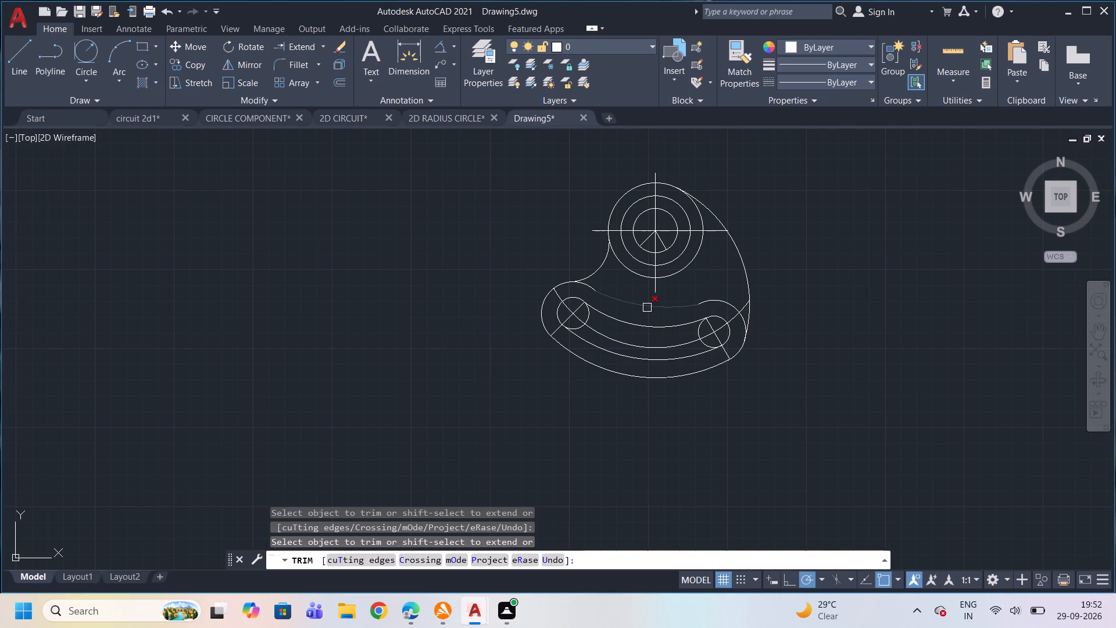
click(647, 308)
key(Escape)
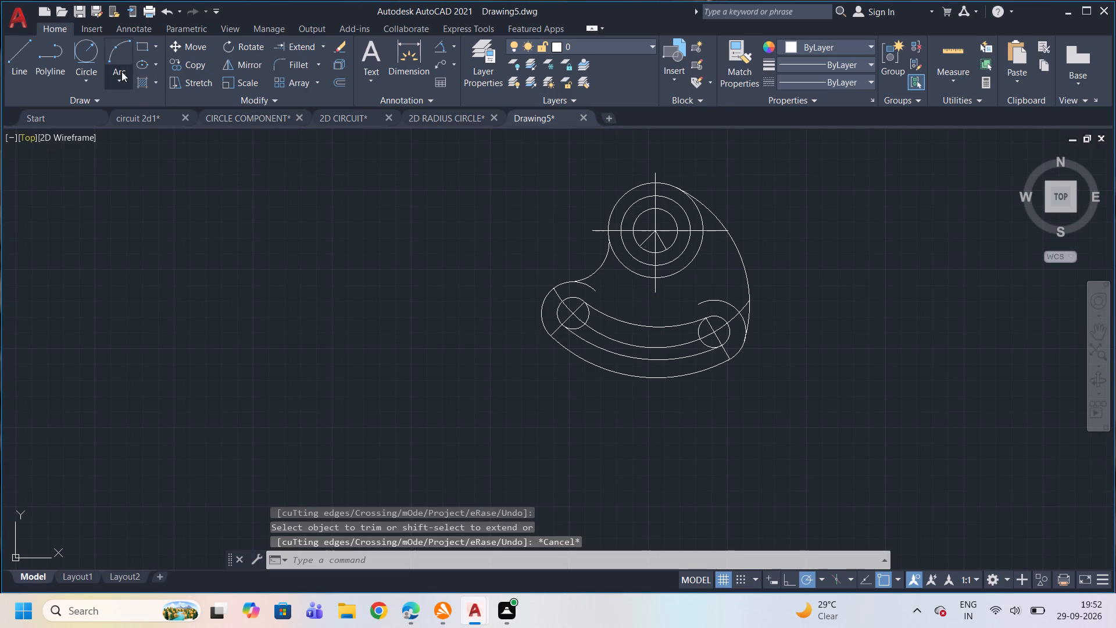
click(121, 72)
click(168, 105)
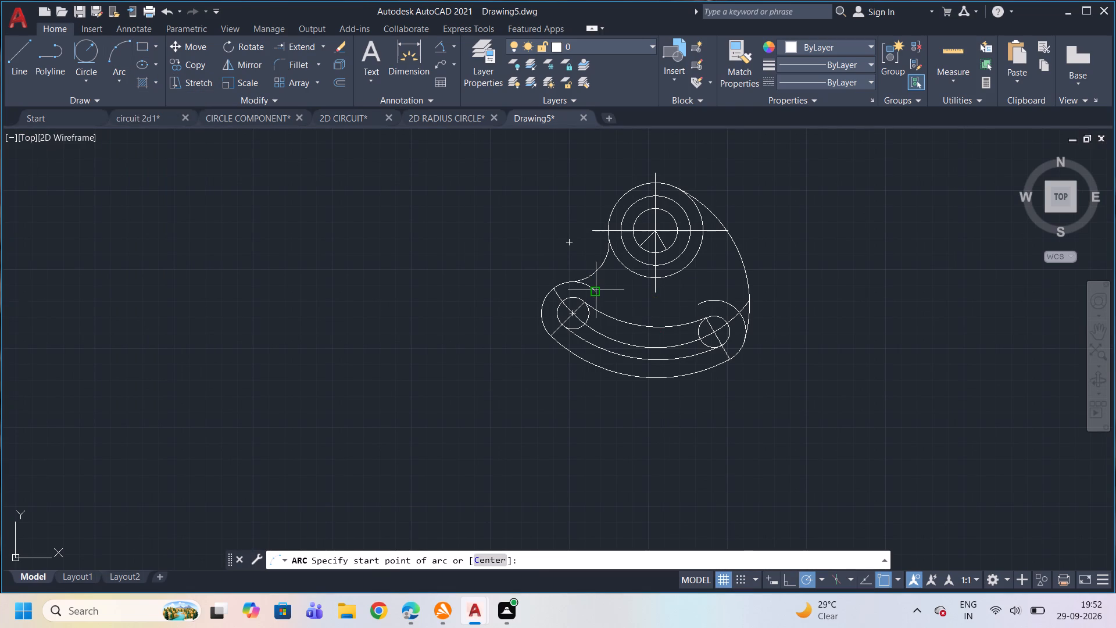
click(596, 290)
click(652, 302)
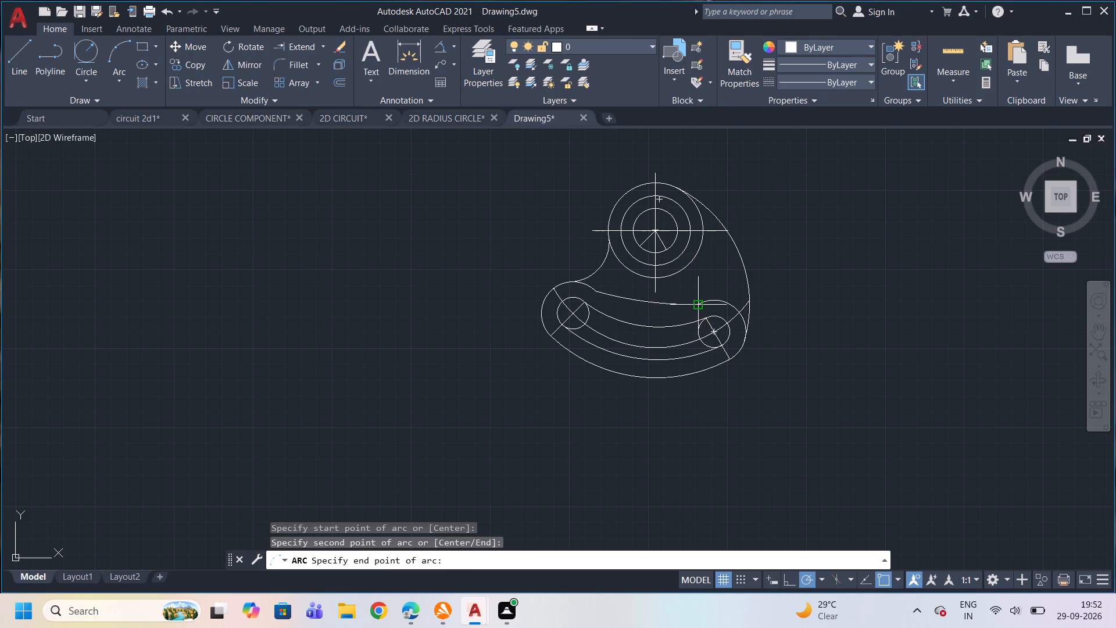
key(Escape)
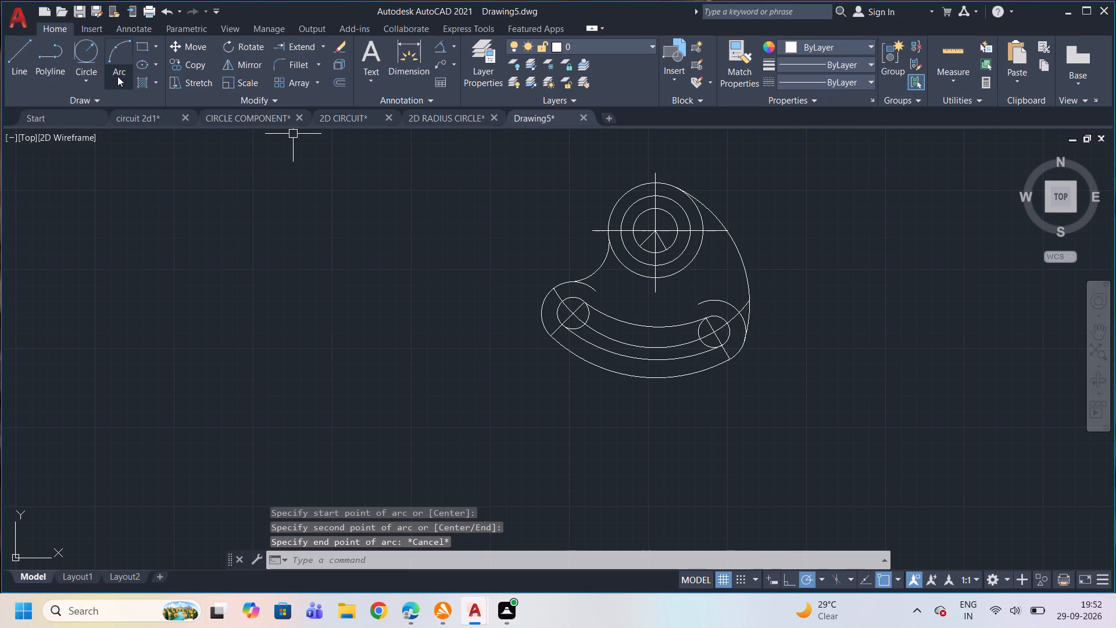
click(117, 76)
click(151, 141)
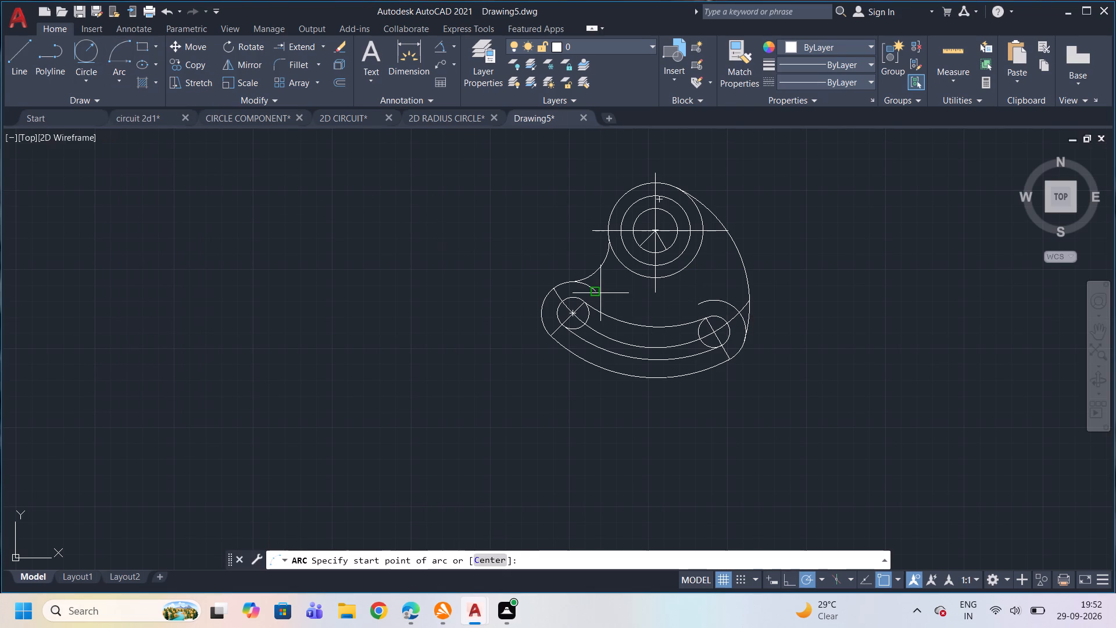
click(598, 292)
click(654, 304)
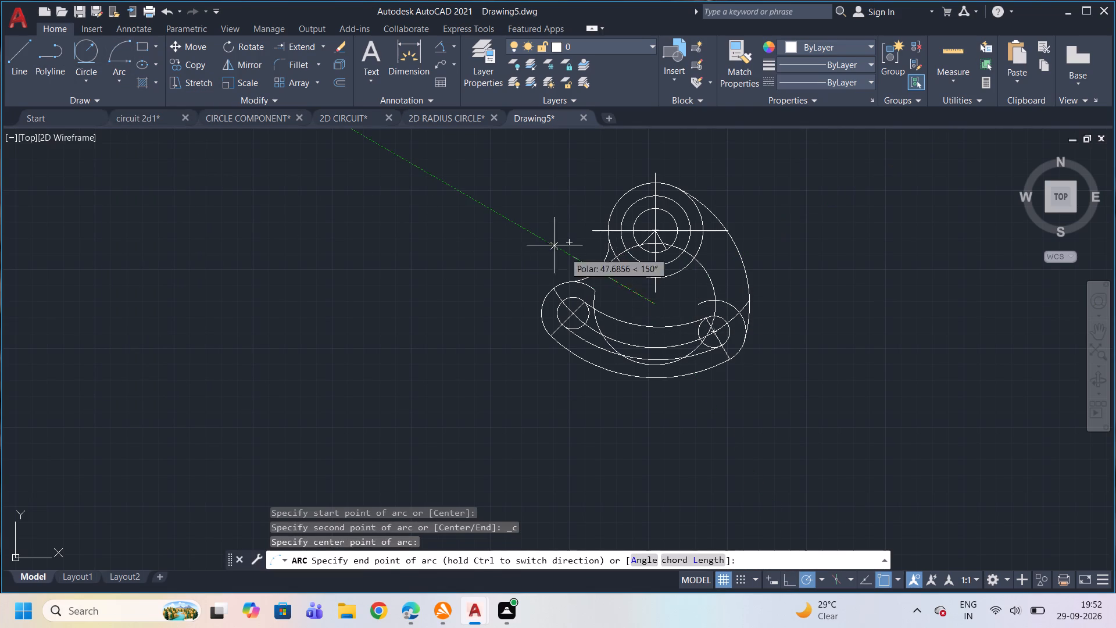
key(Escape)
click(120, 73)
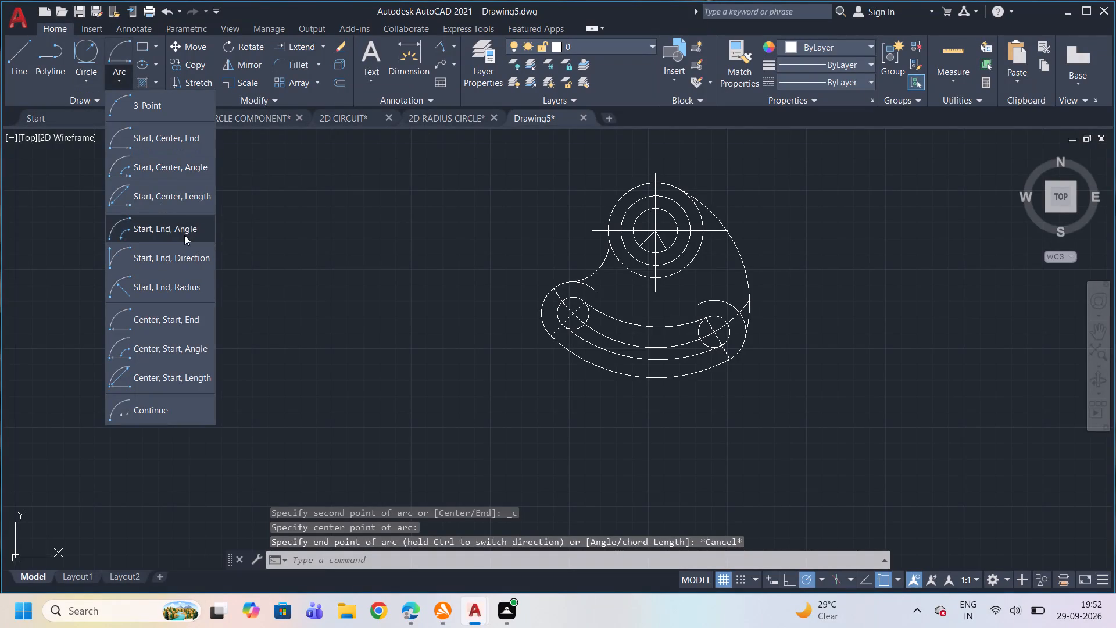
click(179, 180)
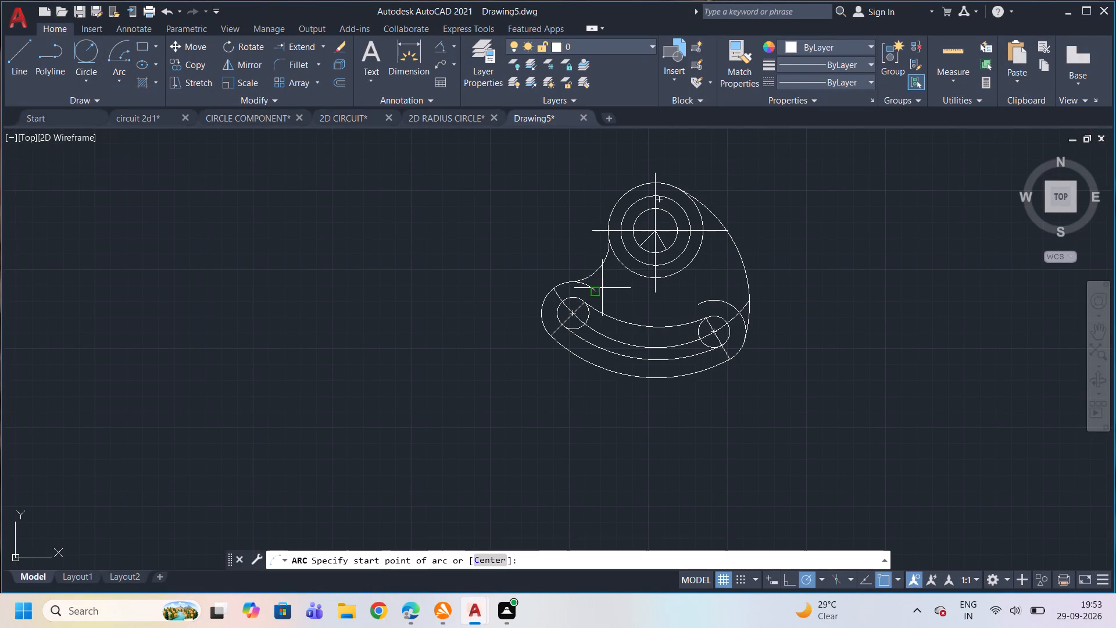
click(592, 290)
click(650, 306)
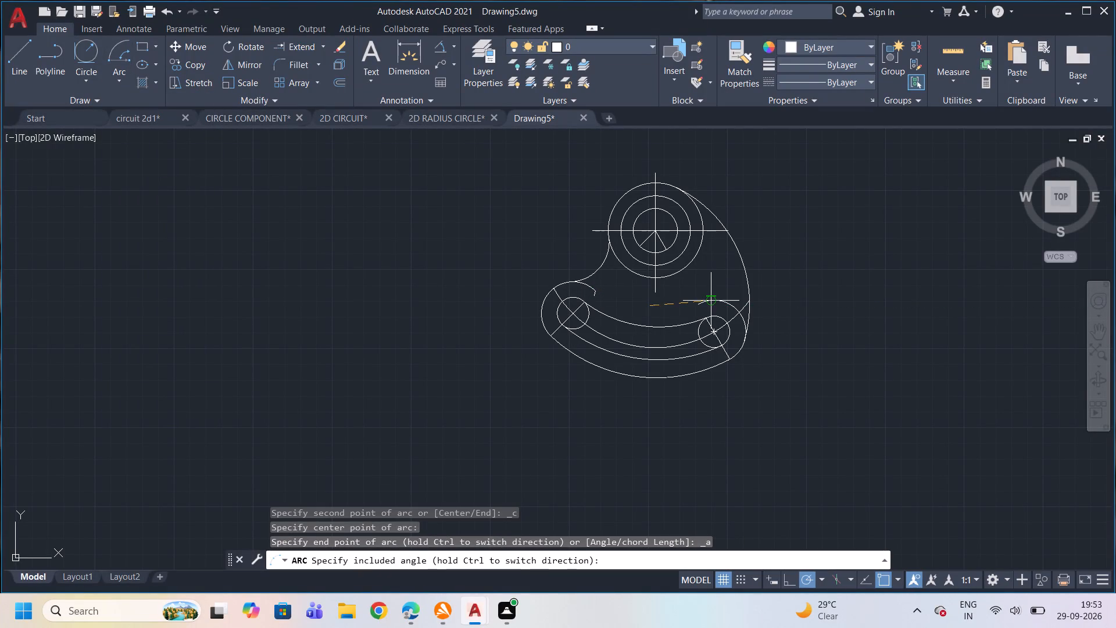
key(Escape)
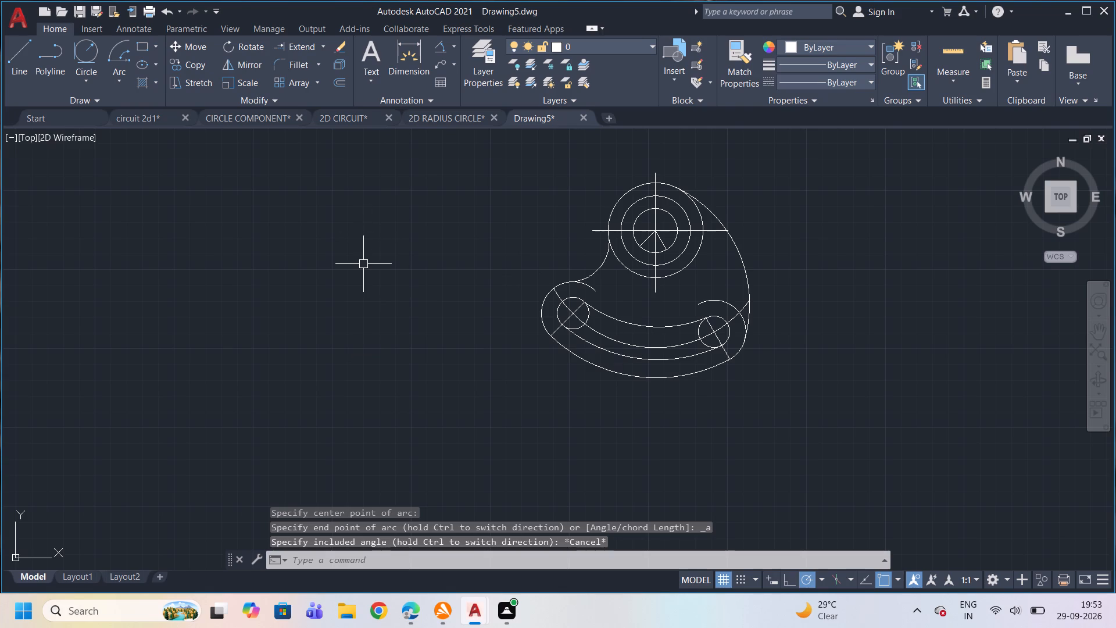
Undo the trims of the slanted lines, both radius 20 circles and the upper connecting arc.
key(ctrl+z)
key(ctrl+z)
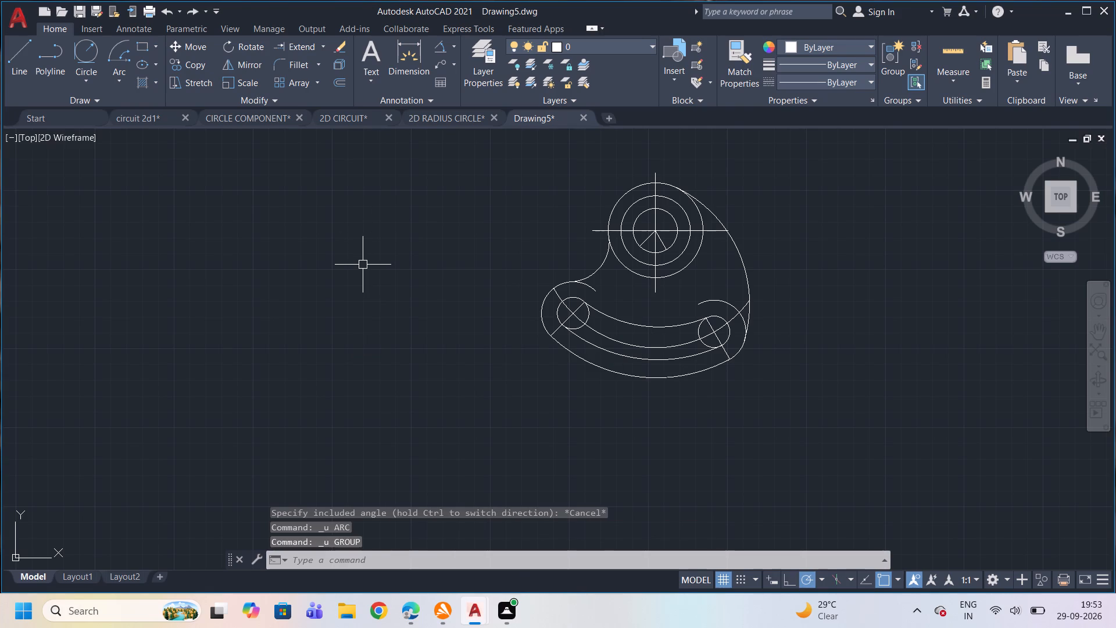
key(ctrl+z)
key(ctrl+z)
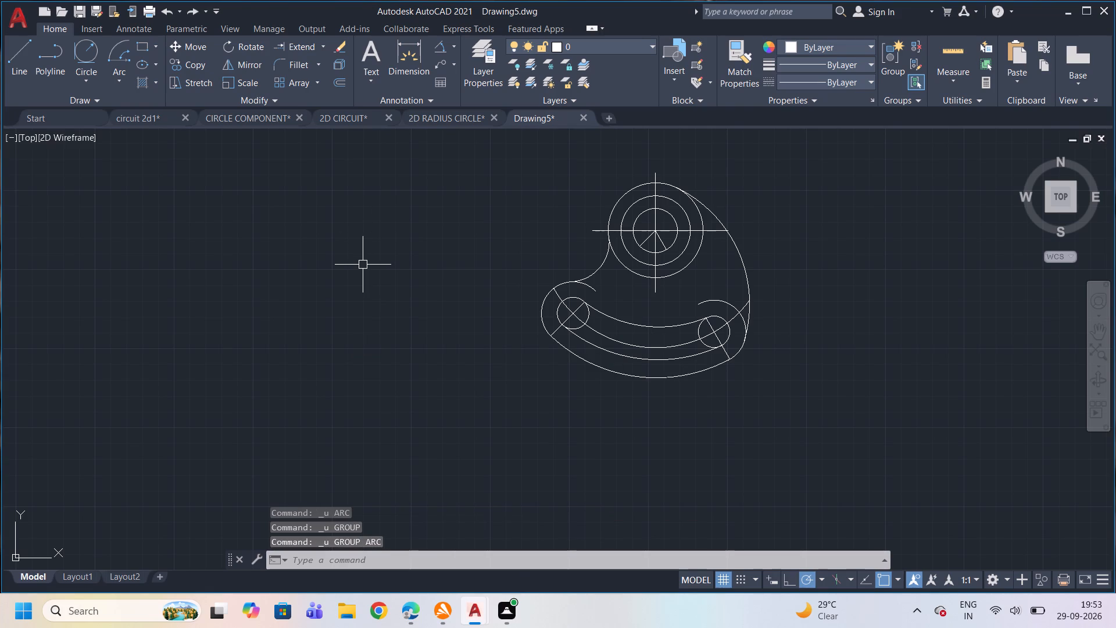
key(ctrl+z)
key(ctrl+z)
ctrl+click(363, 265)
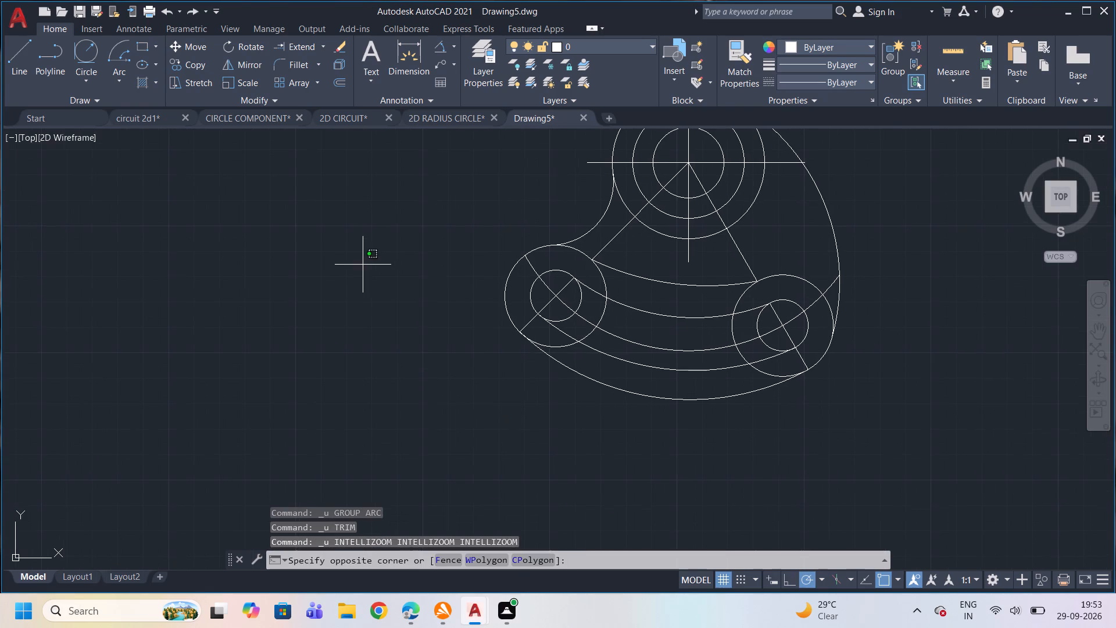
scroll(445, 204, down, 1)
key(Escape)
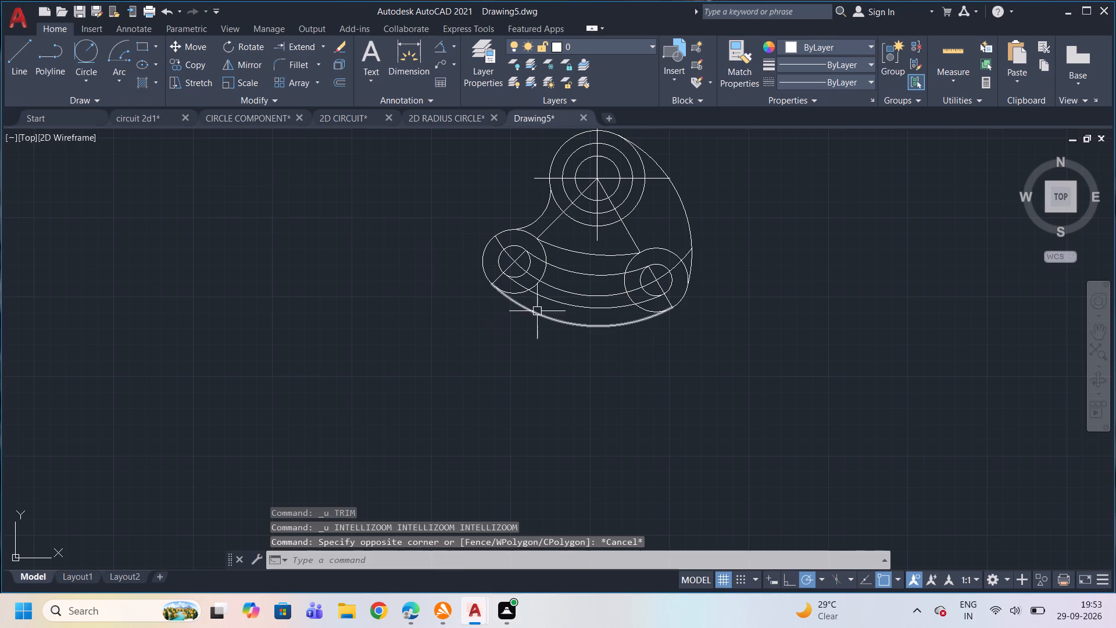
Remove the upper connecting arc between the two radius 20 circles with Trim, keeping the slanted lines and both circles.
scroll(435, 250, up, 1)
scroll(435, 250, down, 1)
scroll(430, 205, up, 1)
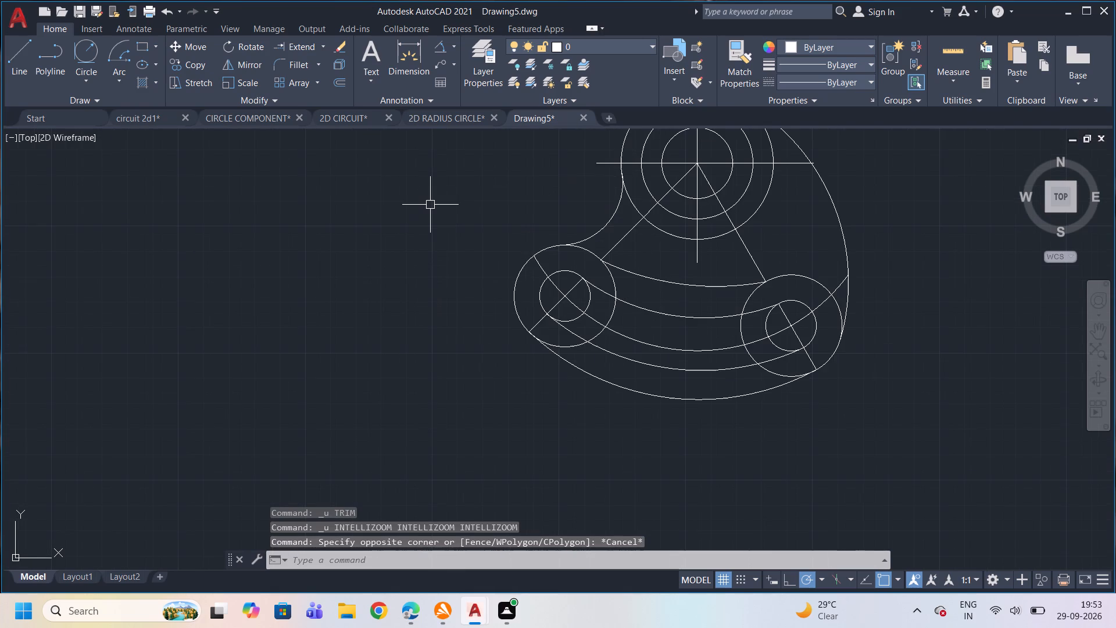
scroll(430, 205, down, 1)
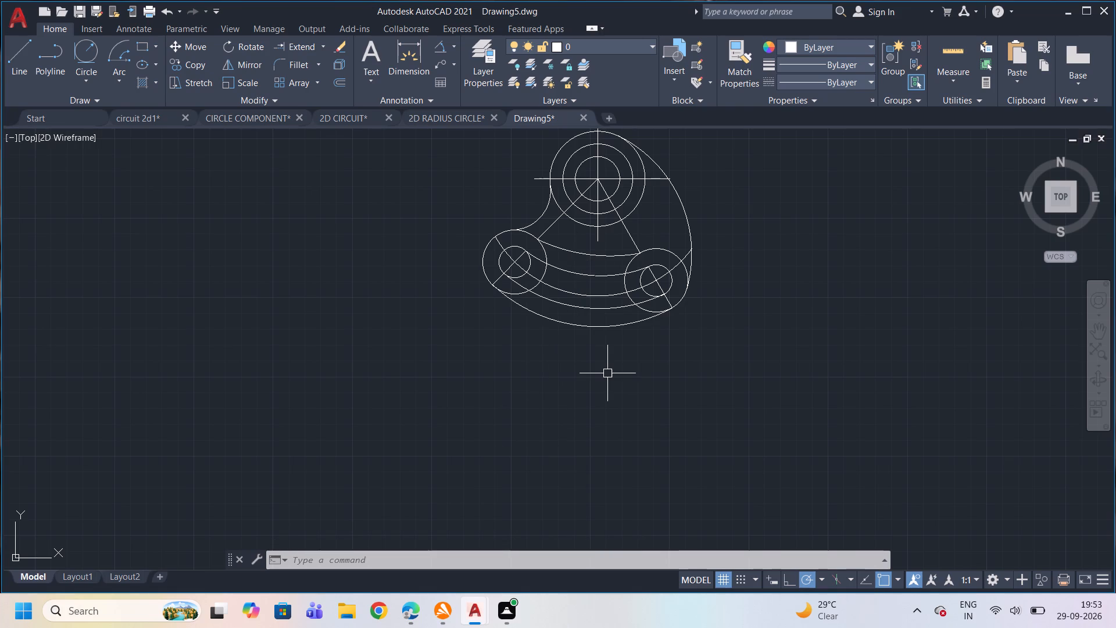
text(tr)
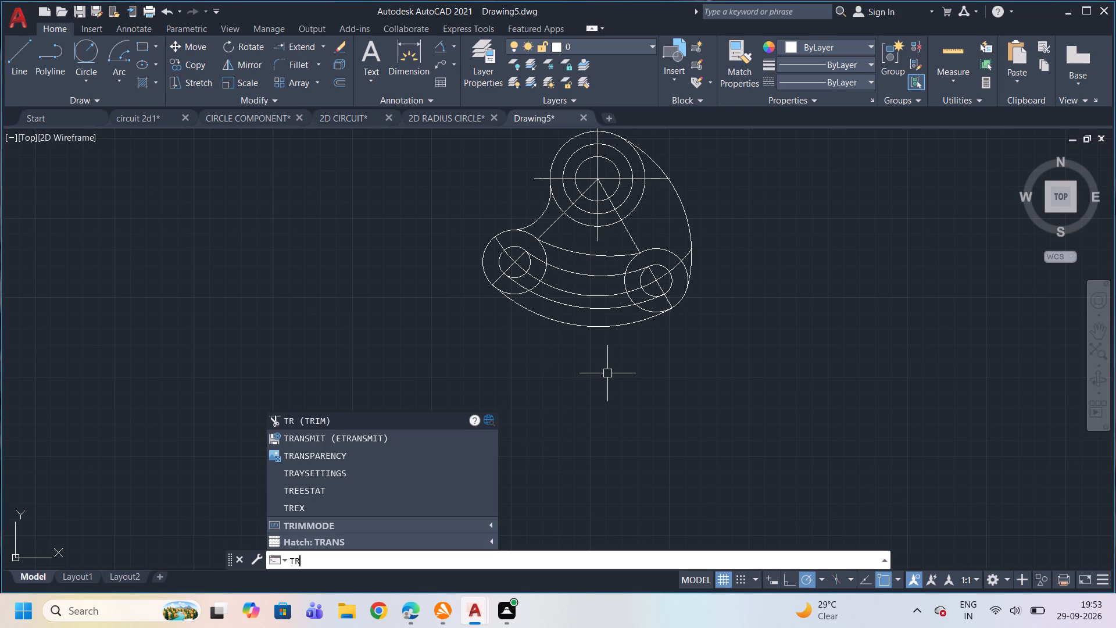
key(Return)
key(Return)
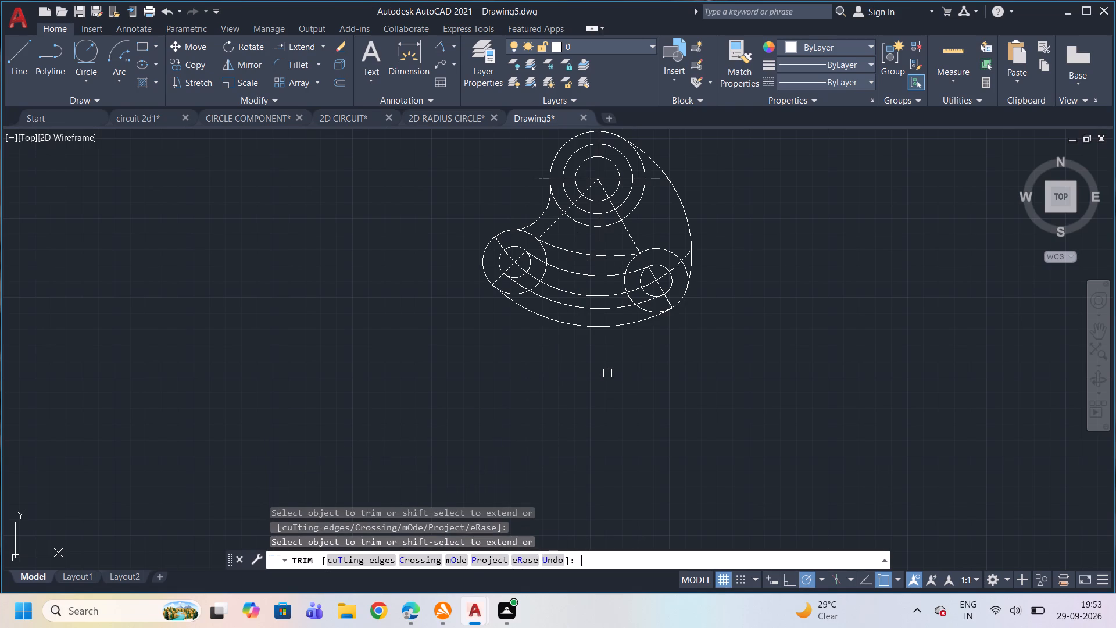
click(591, 255)
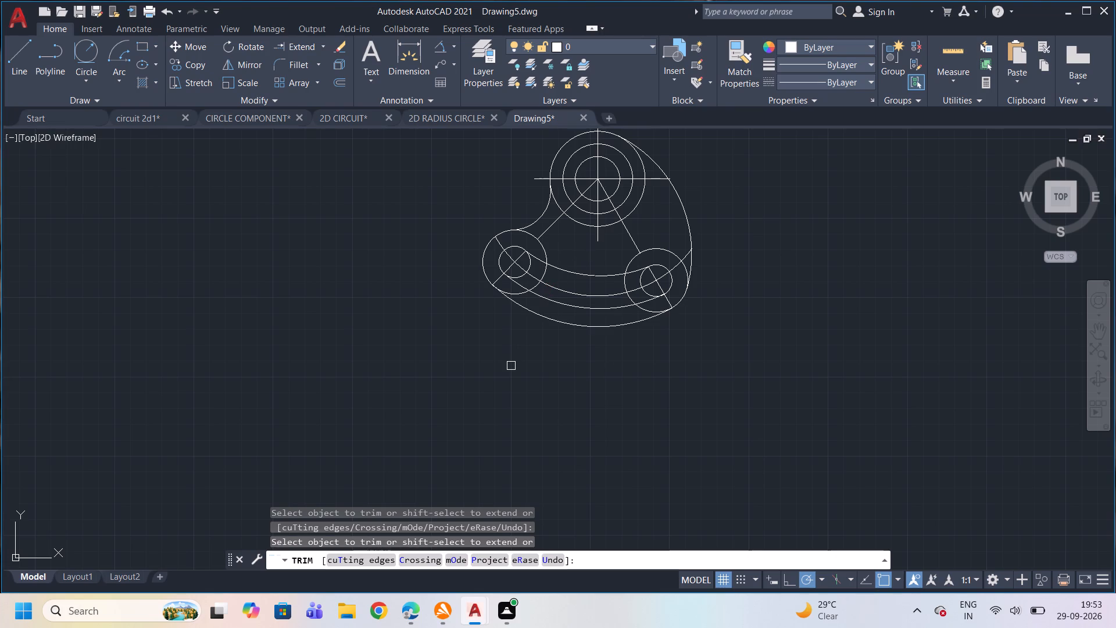
key(Escape)
Draw a three-point arc joining the lower ends of the two slanted lines, above the slot arcs between the radius 20 circles.
click(118, 73)
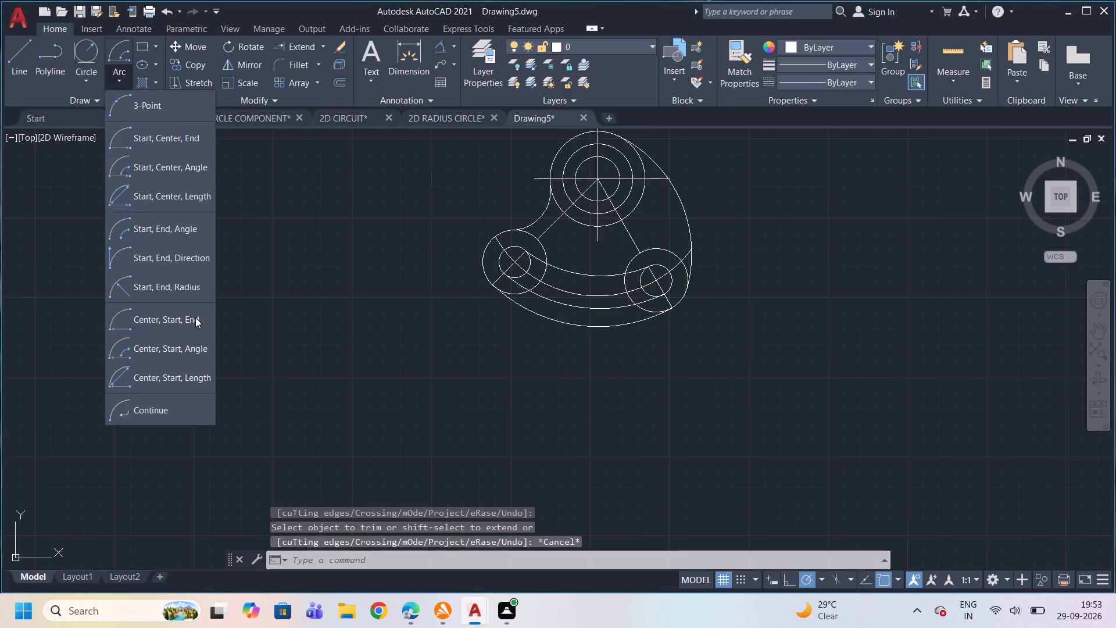
click(146, 111)
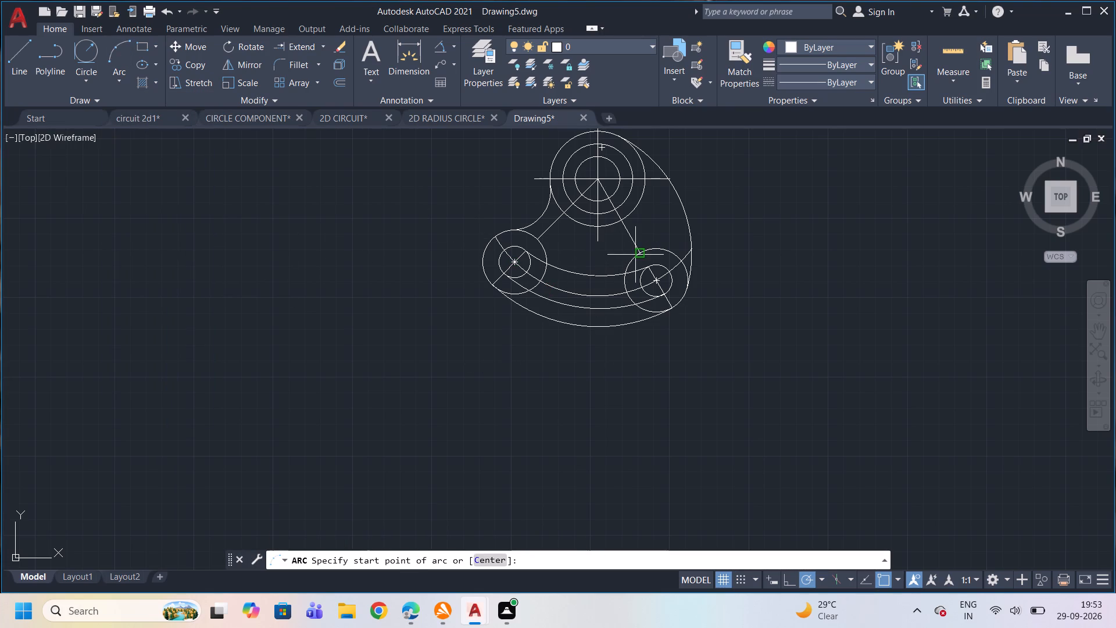
click(638, 252)
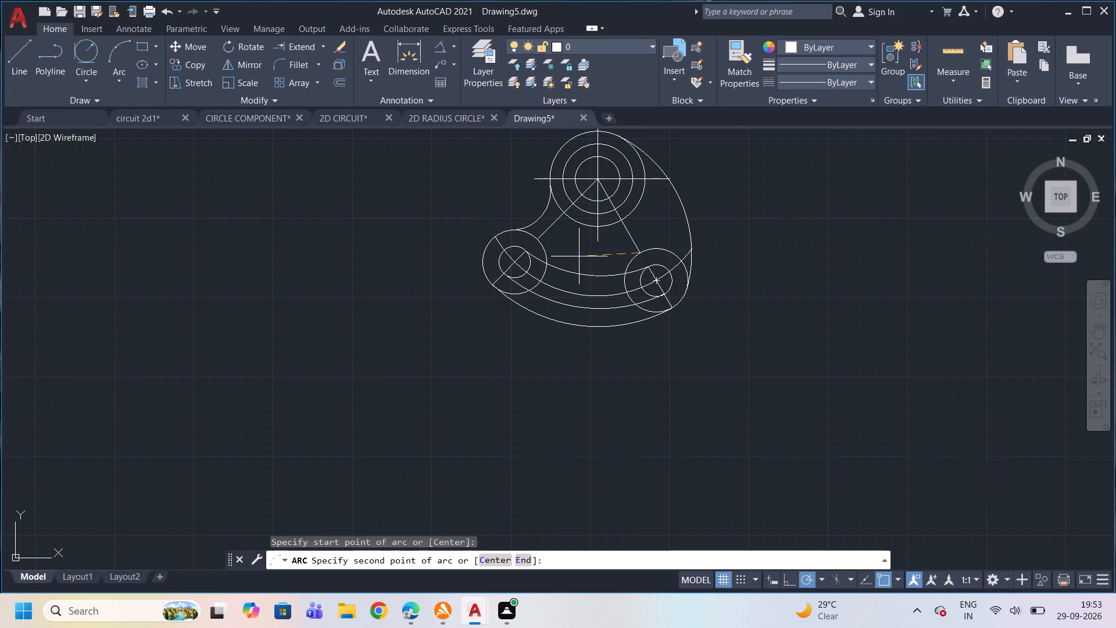
click(579, 256)
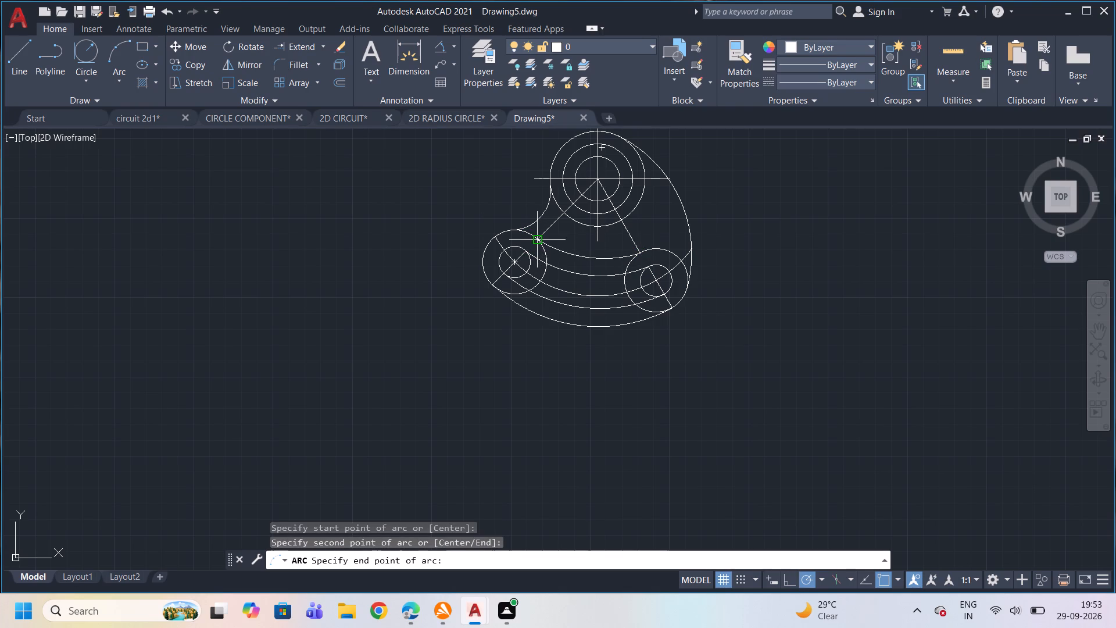
click(536, 242)
key(Escape)
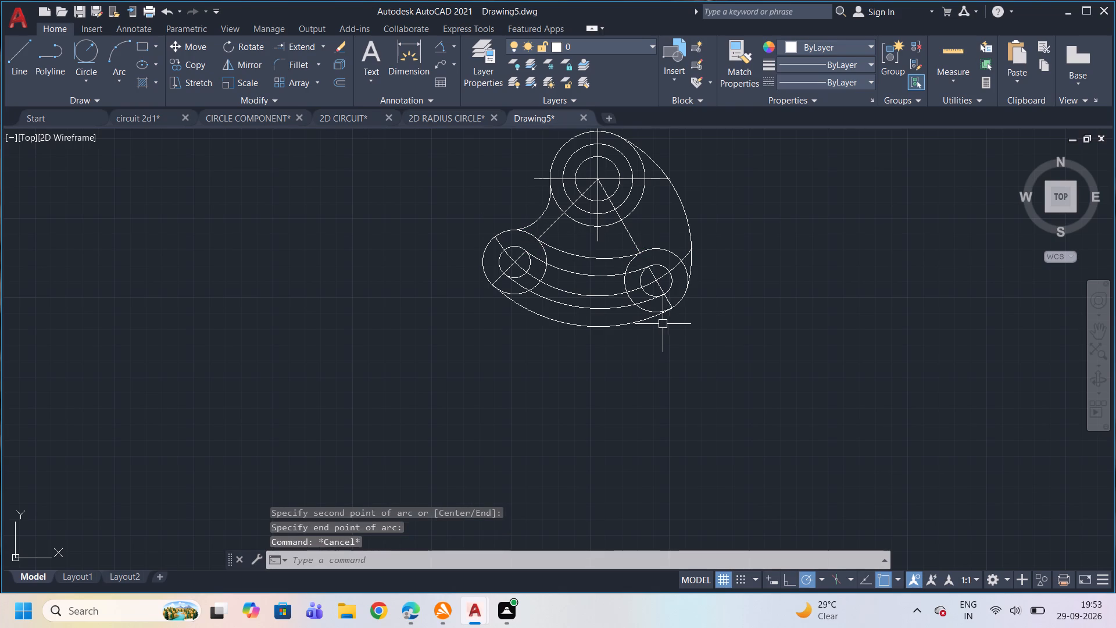
Trim the inward-facing portion of the left radius 20 circle between the new upper arc and the lower outline arc.
text(tr)
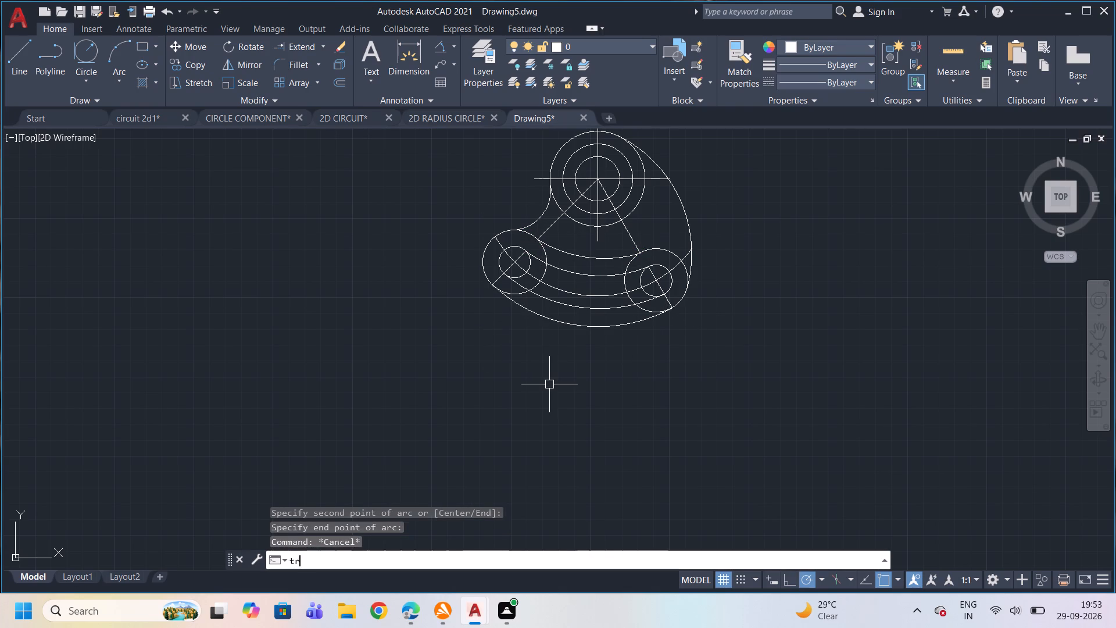
key(Return)
key(Return)
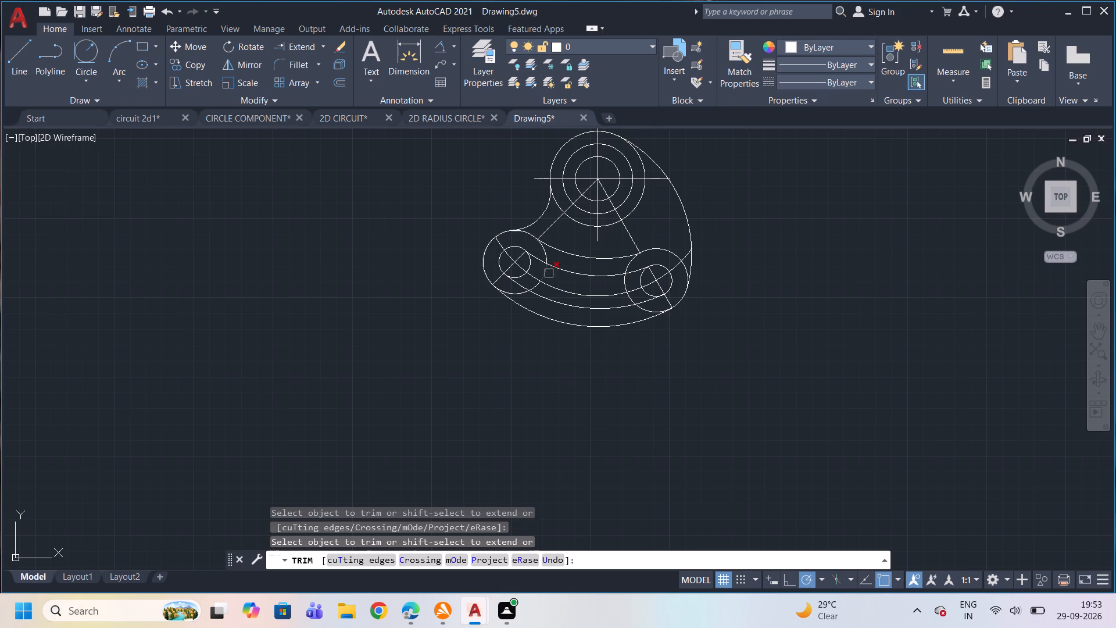
click(546, 259)
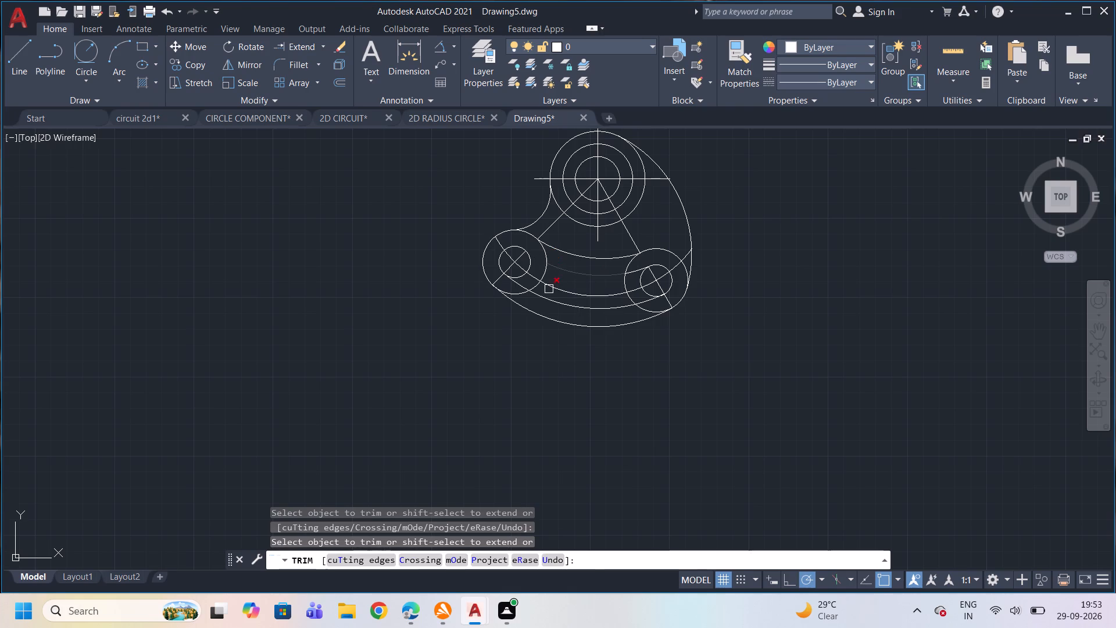
scroll(538, 276, up, 2)
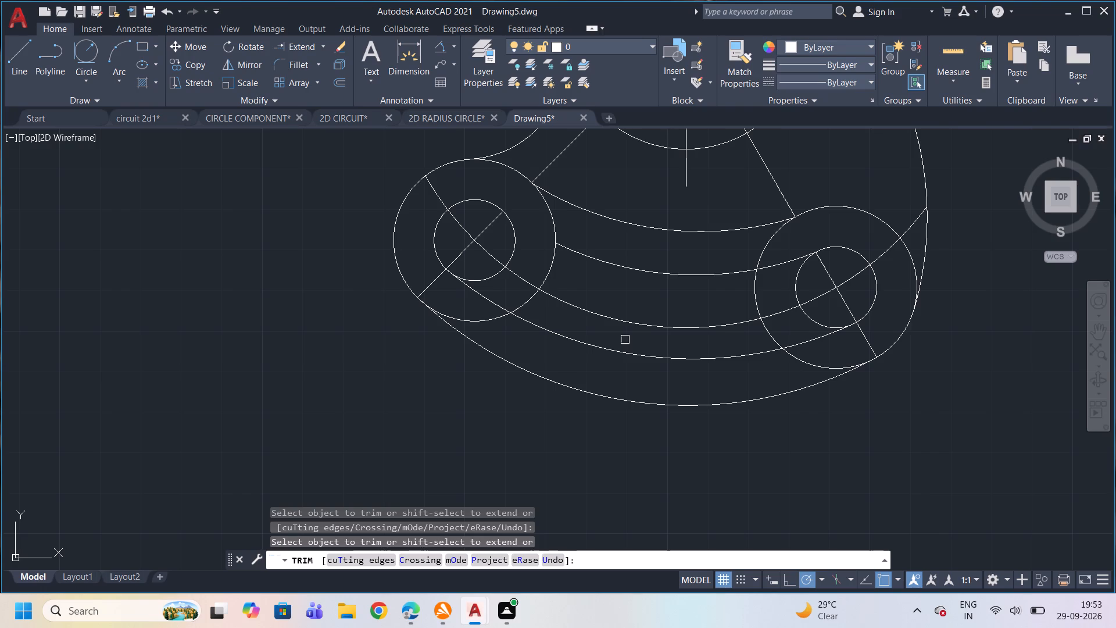
key(ctrl+z)
scroll(564, 267, up, 1)
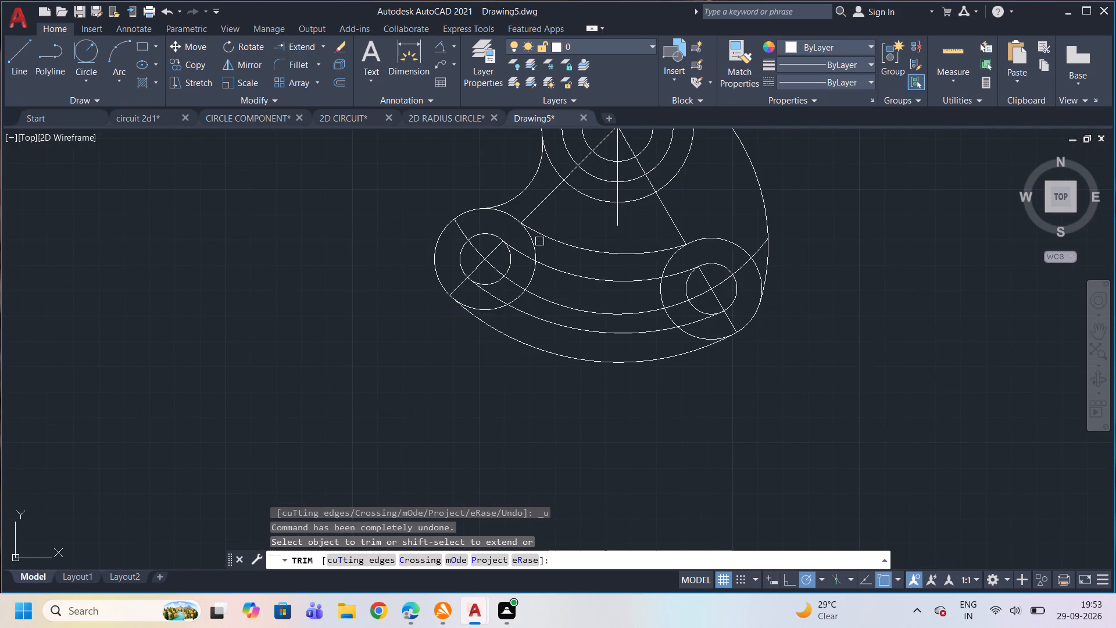
click(532, 242)
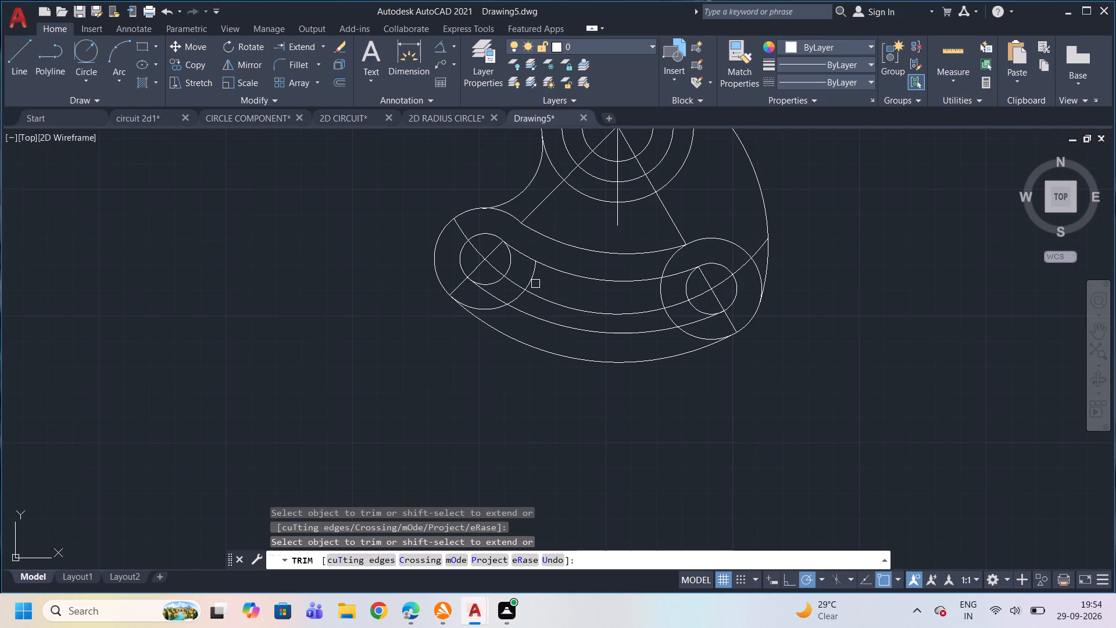
click(532, 279)
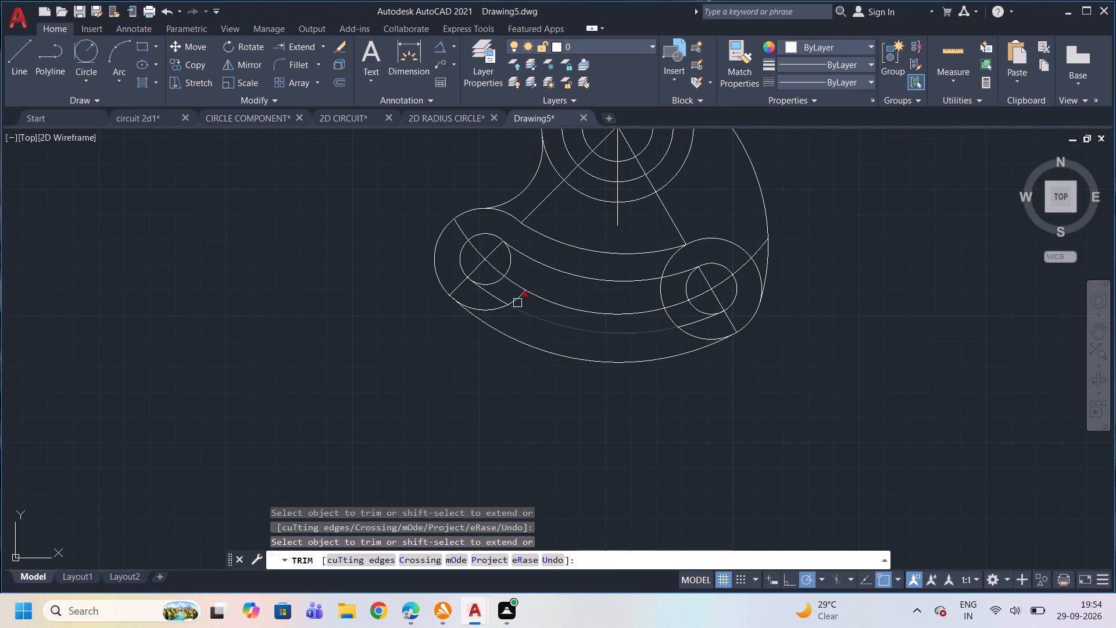
click(517, 301)
click(492, 308)
Trim the inward-facing portion of the right radius 20 circle between the upper connecting arc and the lower outline arc.
click(668, 268)
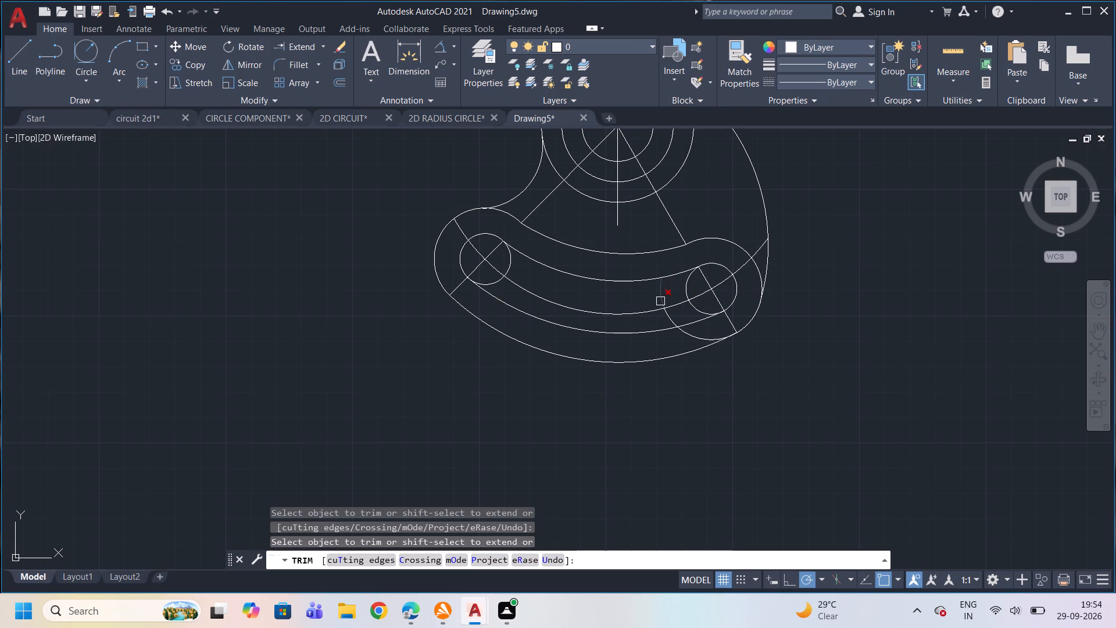
click(661, 294)
click(674, 319)
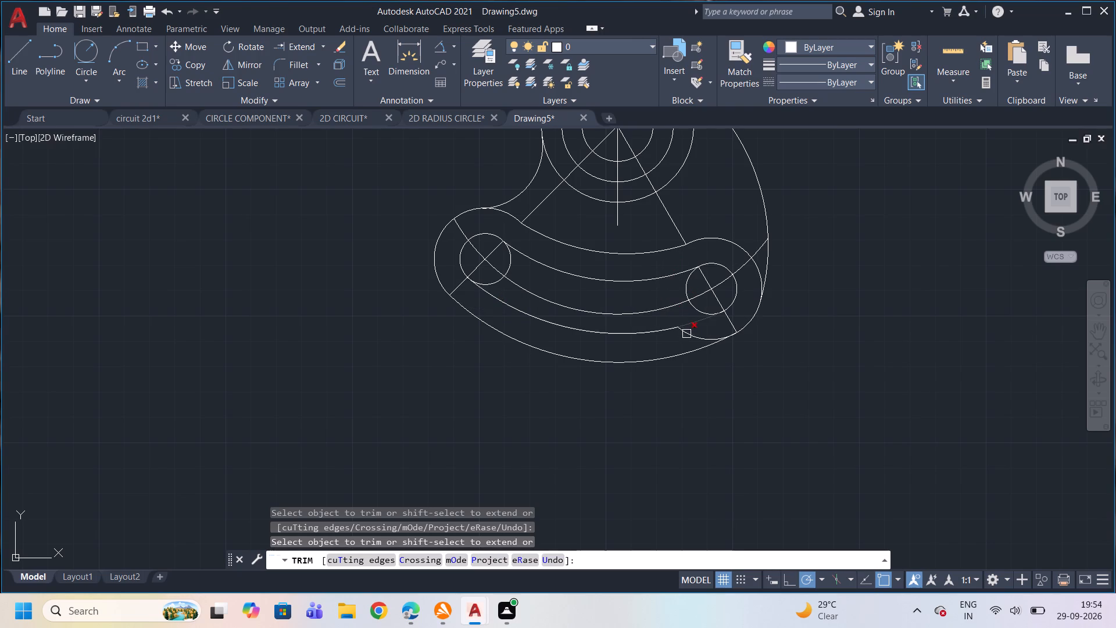
click(693, 337)
scroll(561, 319, down, 1)
scroll(561, 319, up, 1)
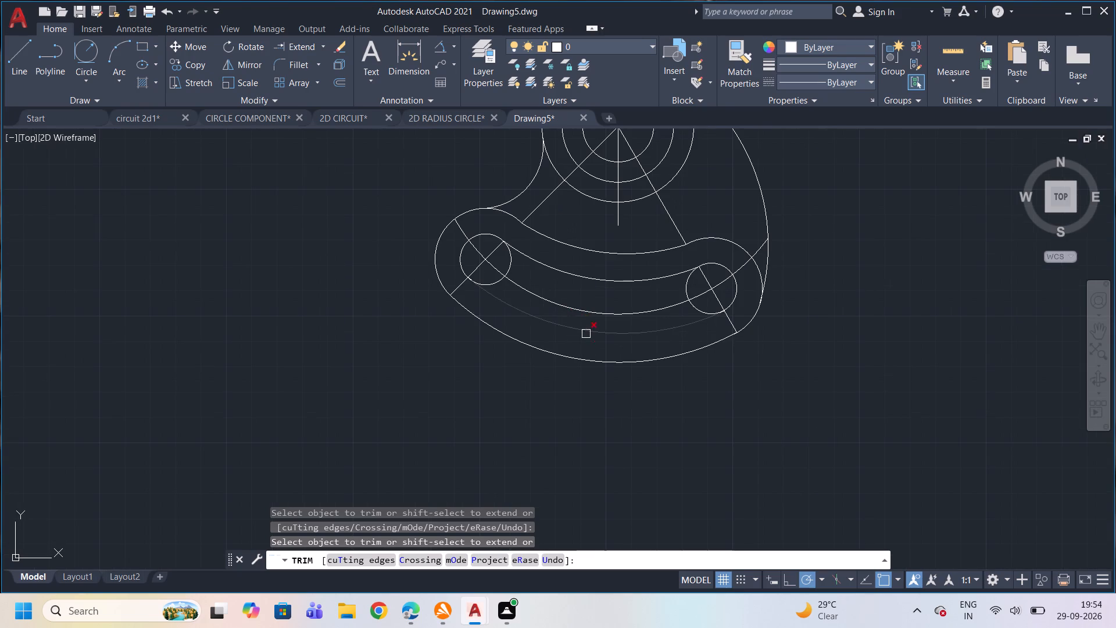
scroll(601, 390, down, 2)
scroll(572, 304, up, 2)
scroll(572, 304, down, 1)
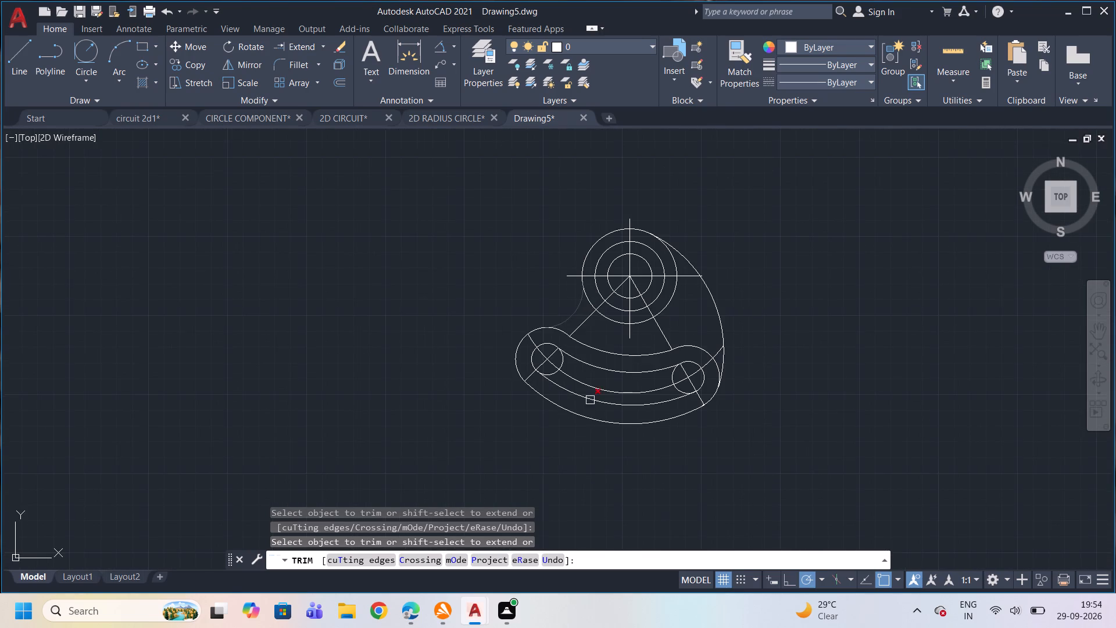
scroll(600, 443, down, 1)
scroll(601, 447, up, 1)
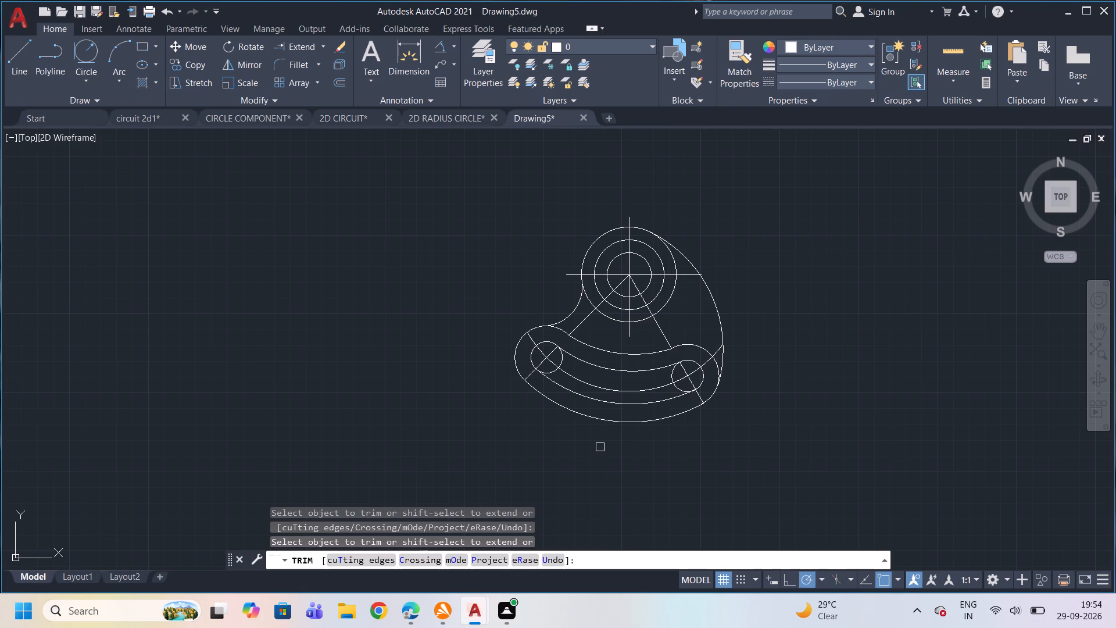
key(Escape)
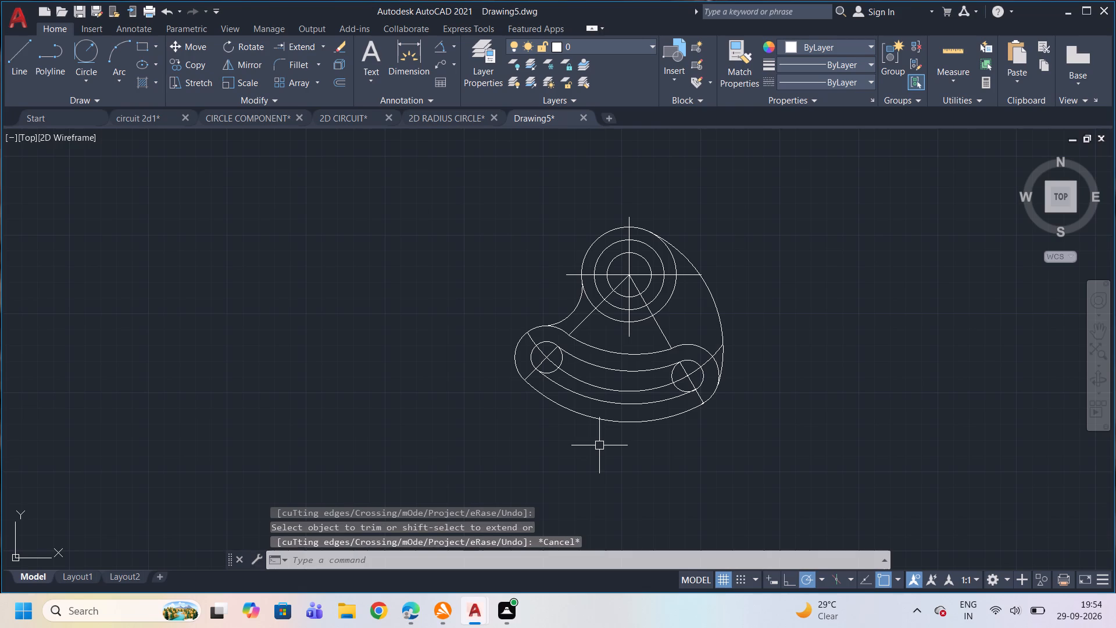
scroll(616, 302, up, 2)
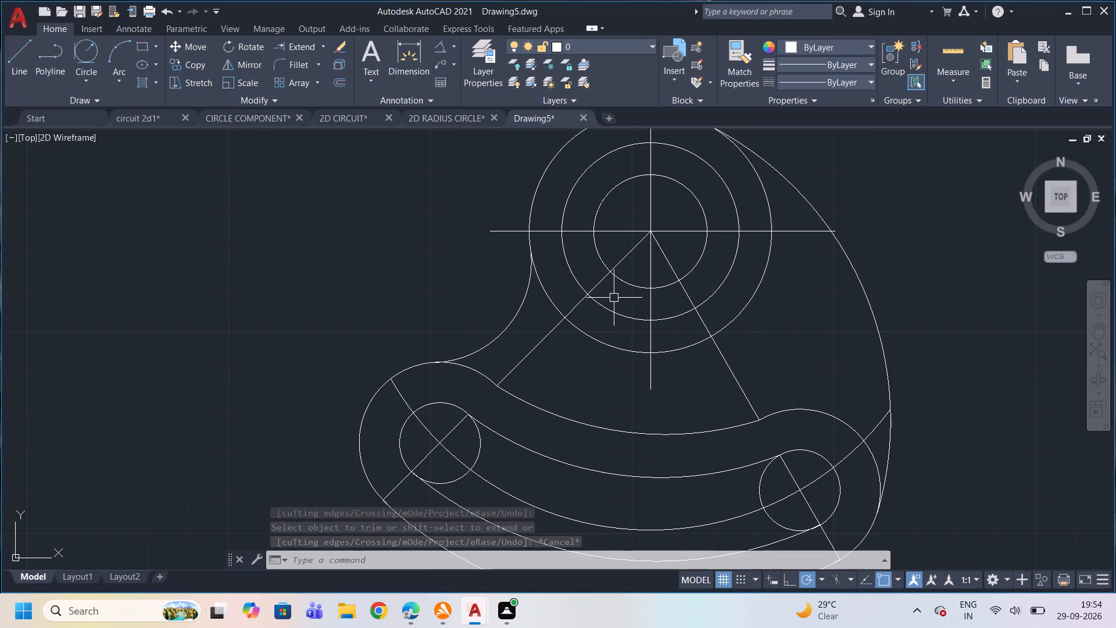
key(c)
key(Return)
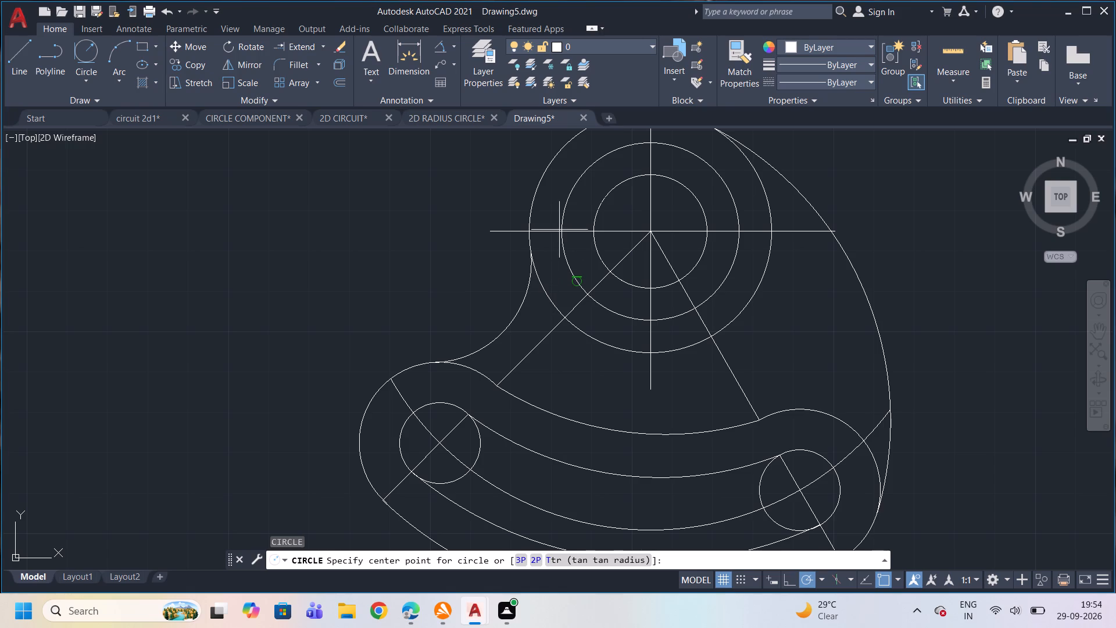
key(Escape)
Trim the left end of the horizontal centreline back to the middle concentric circle.
text(tr)
key(Return)
key(Return)
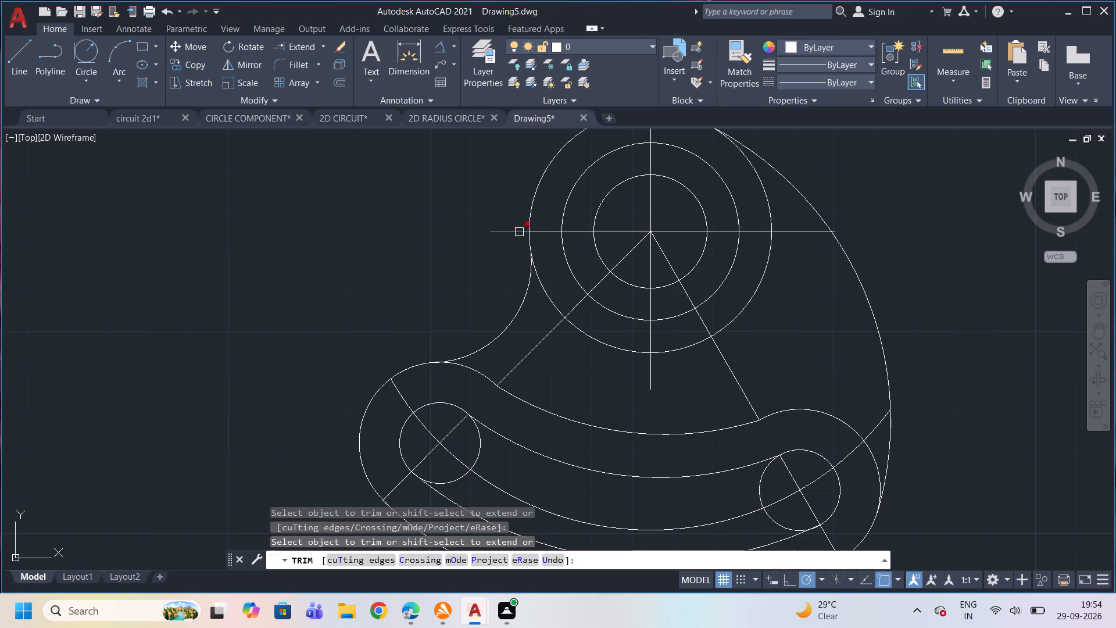
click(518, 232)
click(545, 232)
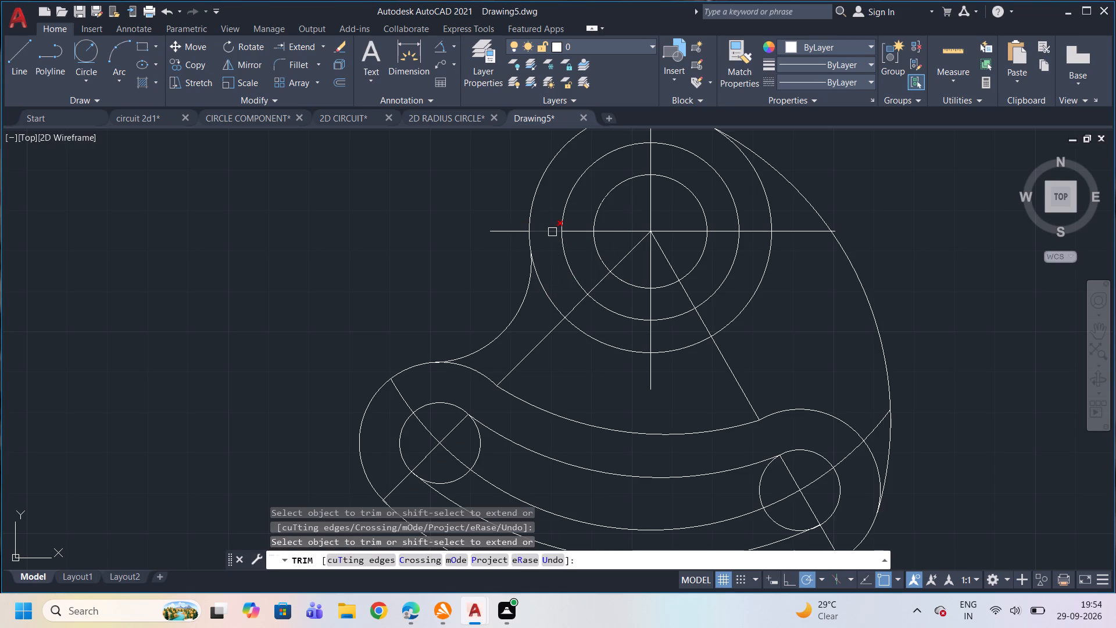
click(545, 232)
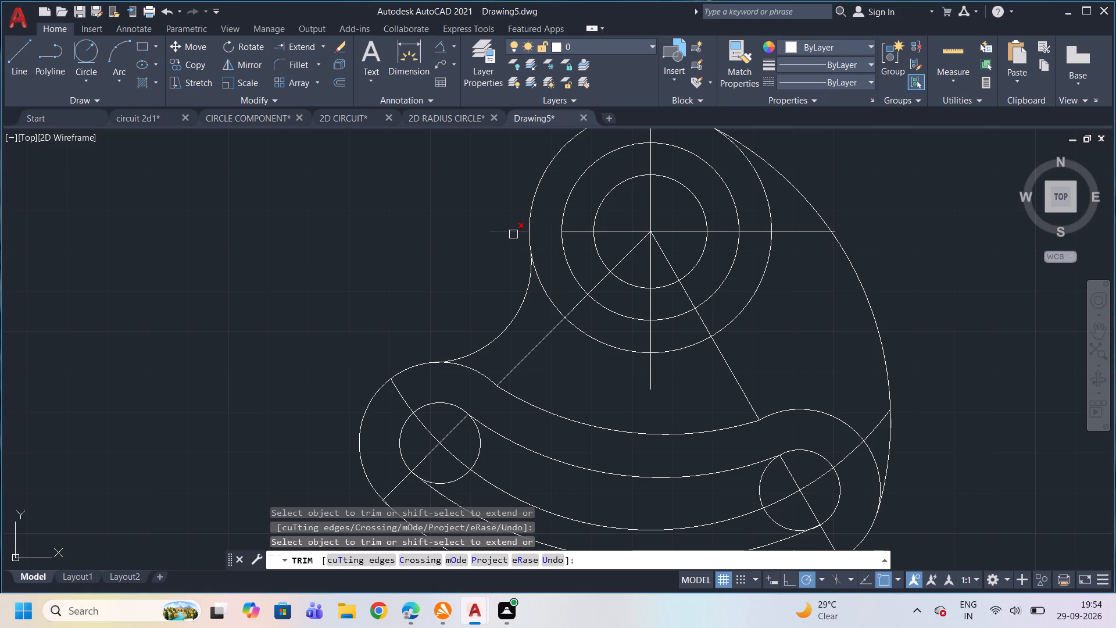
click(513, 234)
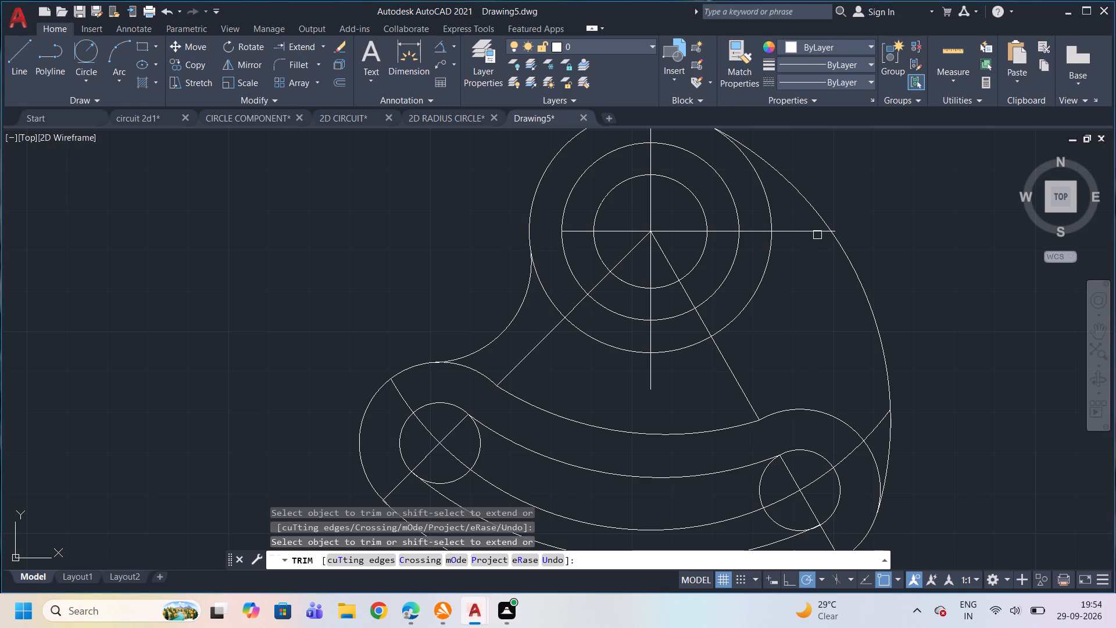
Trim the horizontal centreline between the middle concentric circle and the right outline arc.
click(815, 235)
click(812, 233)
scroll(842, 232, up, 2)
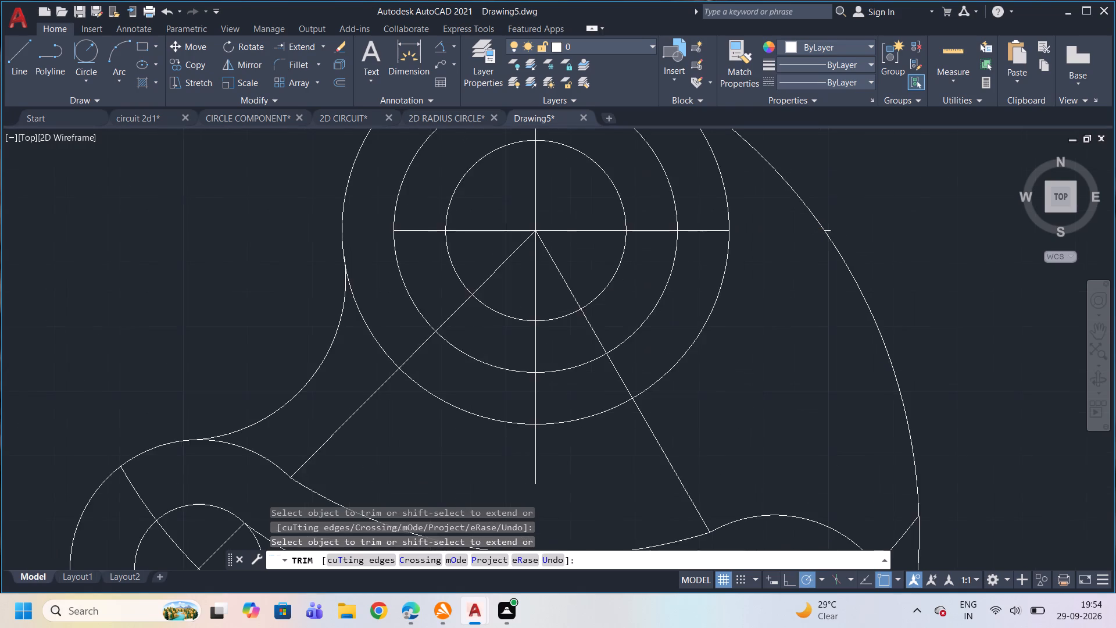
click(827, 230)
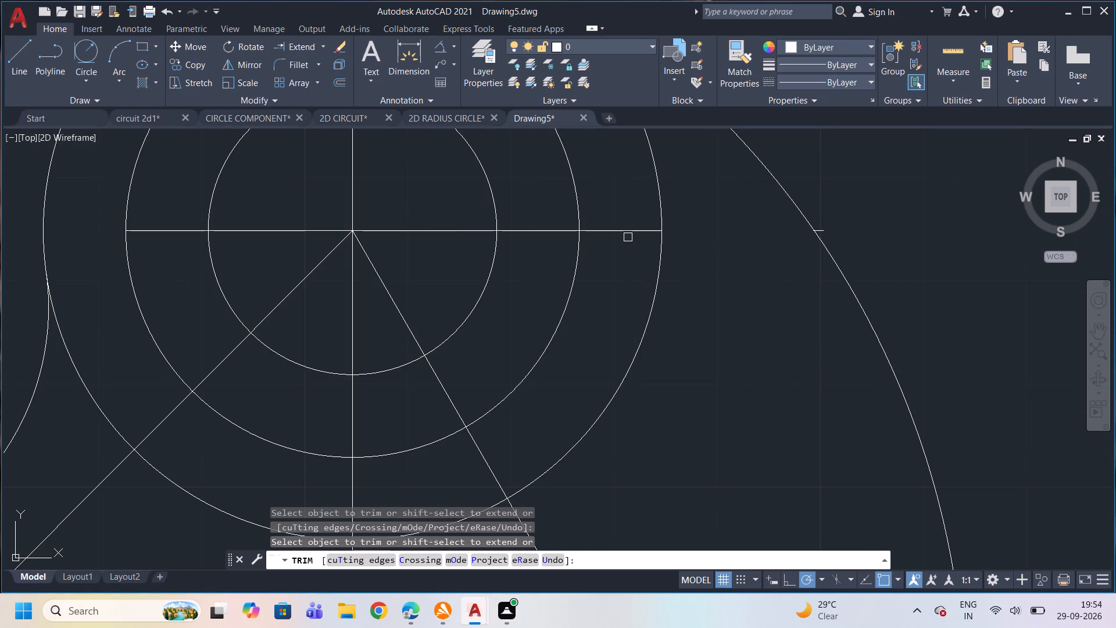
click(627, 234)
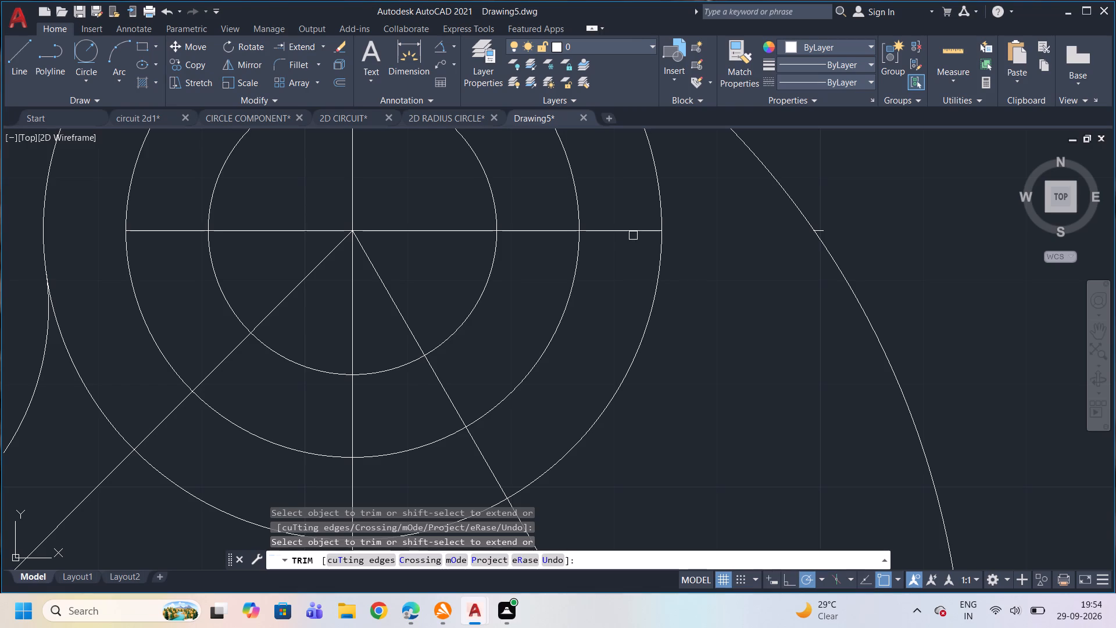
click(633, 235)
click(632, 227)
scroll(632, 227, down, 3)
scroll(500, 240, up, 1)
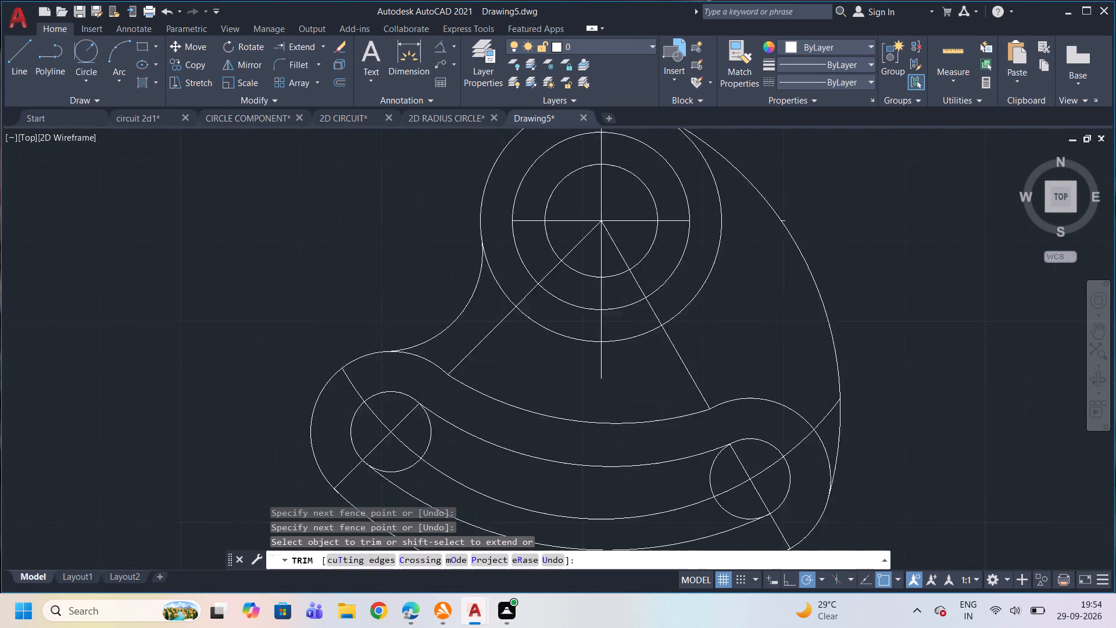
scroll(500, 240, up, 1)
key(Escape)
Draw a radius 4 circle centred where the horizontal centreline's left end meets the middle concentric circle.
key(c)
key(Return)
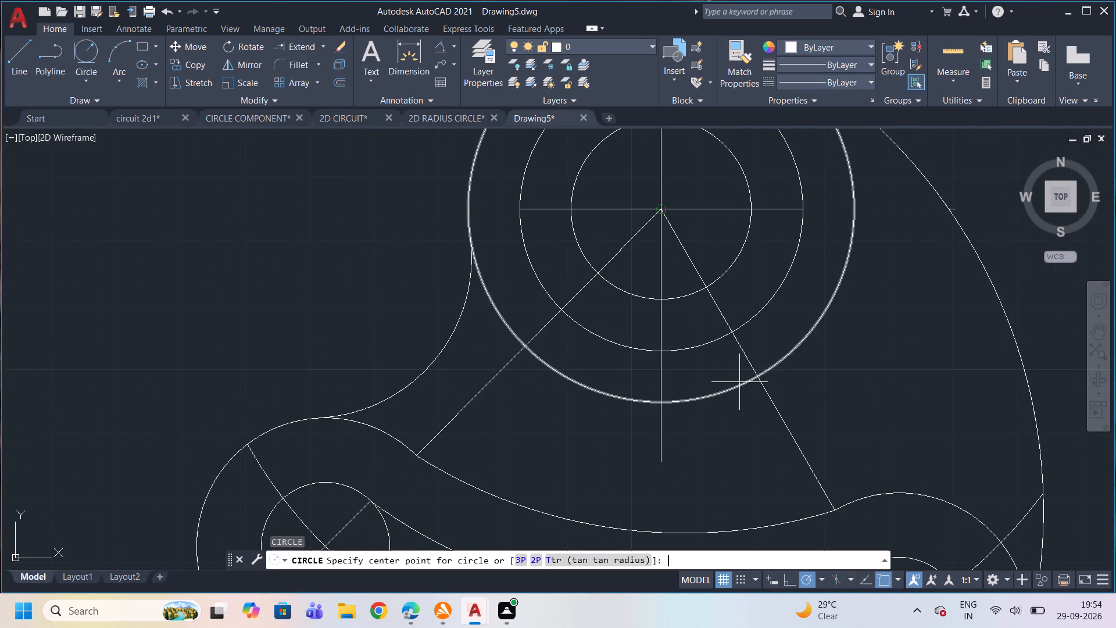
click(523, 209)
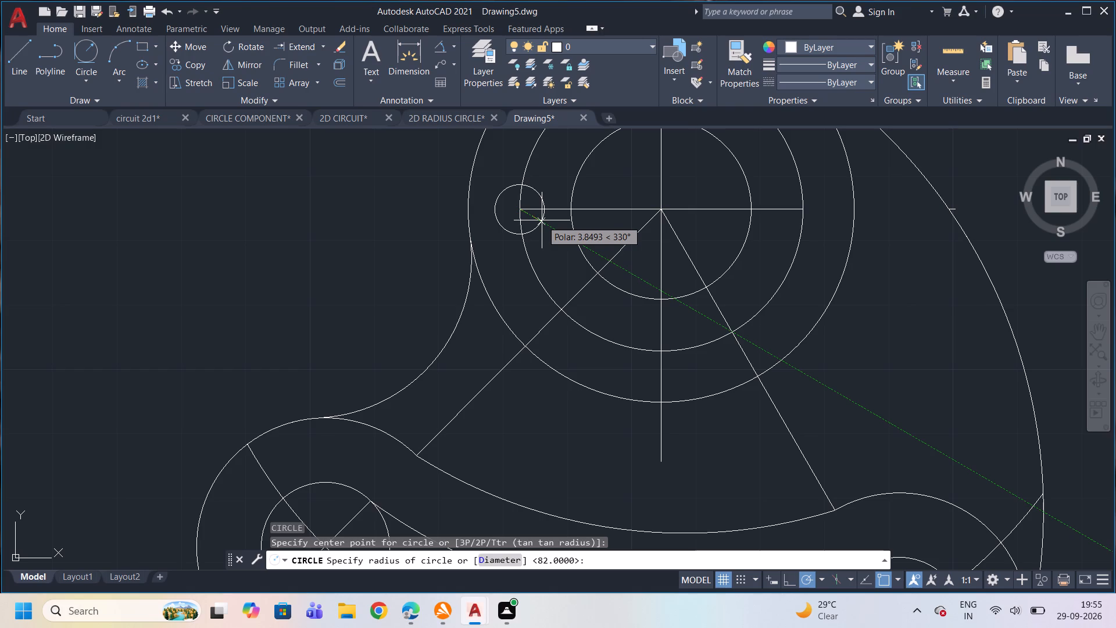
key(4)
key(Return)
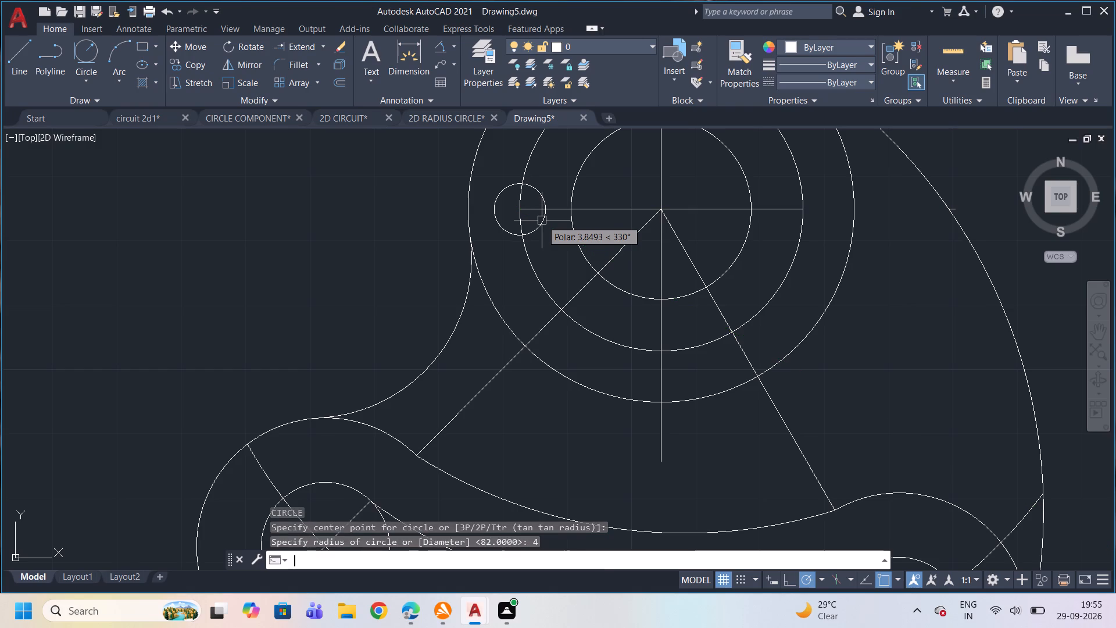
Create a polar array of six radius 4 circles over 360° around the centre of the concentric circles.
scroll(556, 222, down, 2)
scroll(558, 195, up, 2)
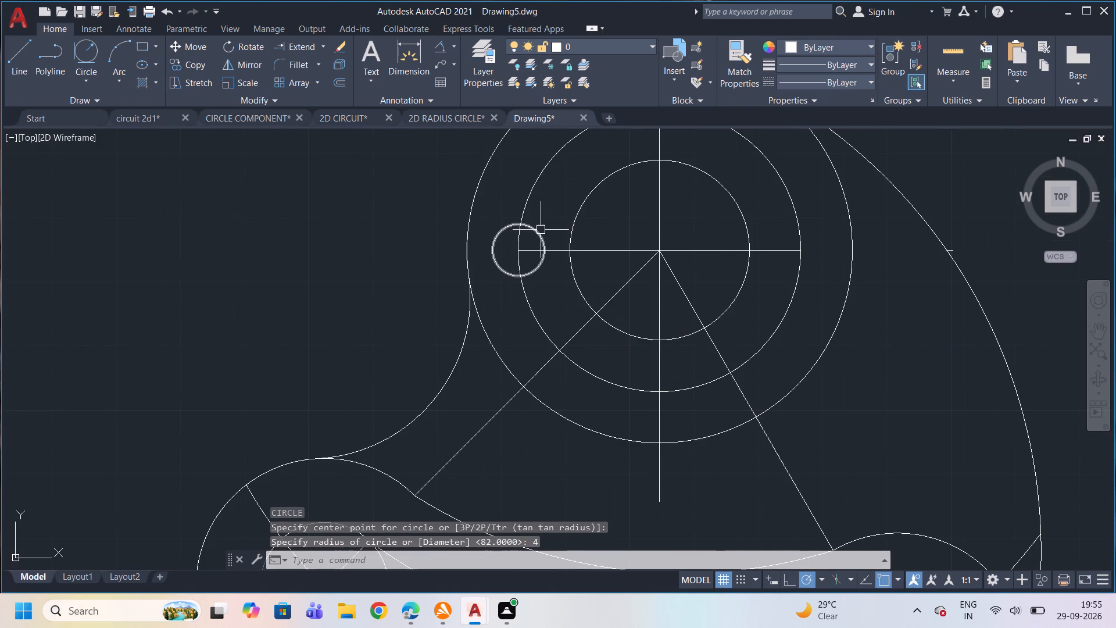
click(541, 230)
scroll(542, 230, down, 3)
scroll(582, 269, up, 2)
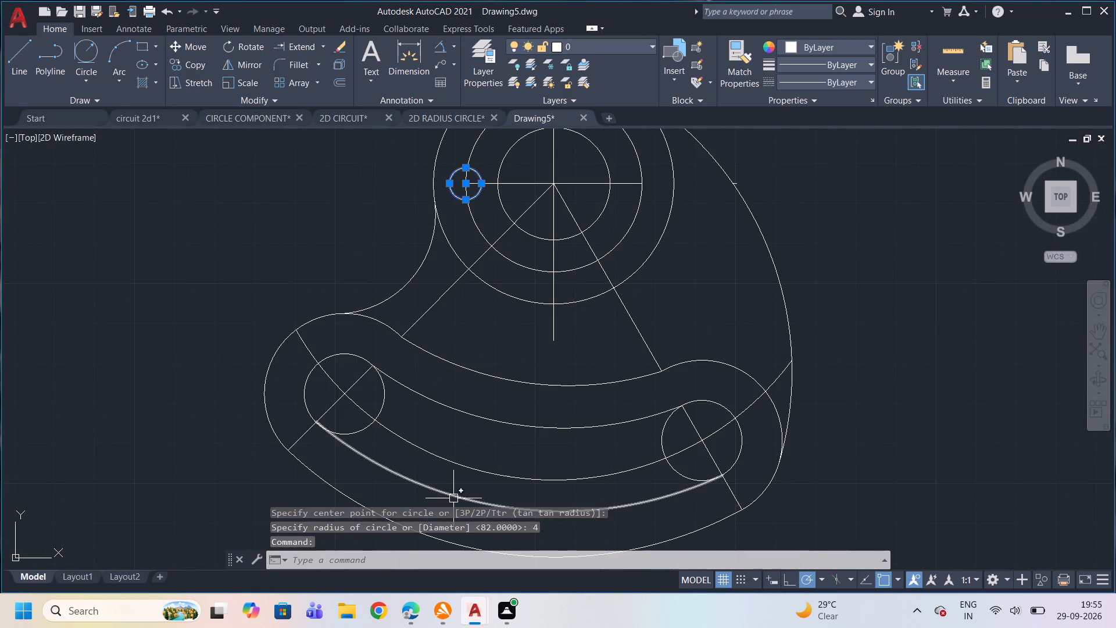
text(ar)
key(Return)
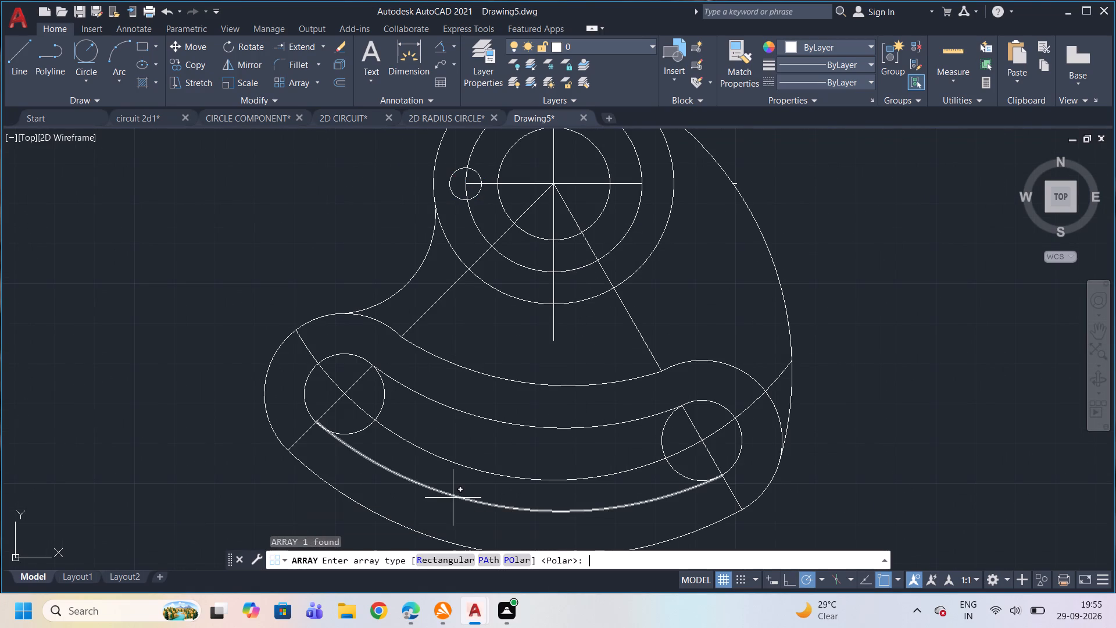
click(530, 559)
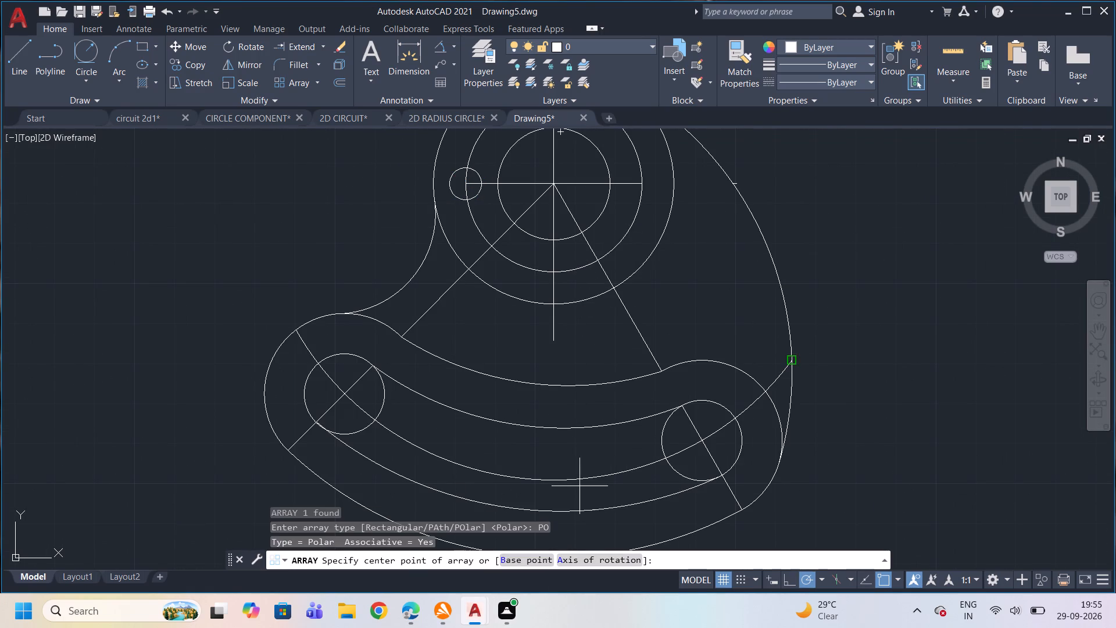
scroll(580, 486, down, 1)
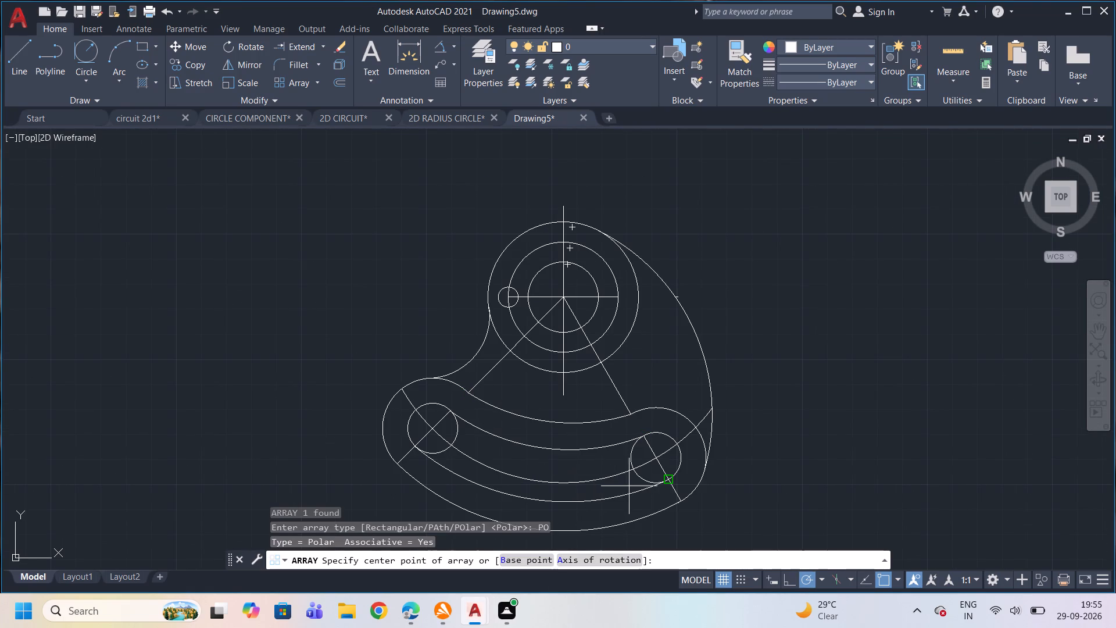
scroll(563, 300, up, 1)
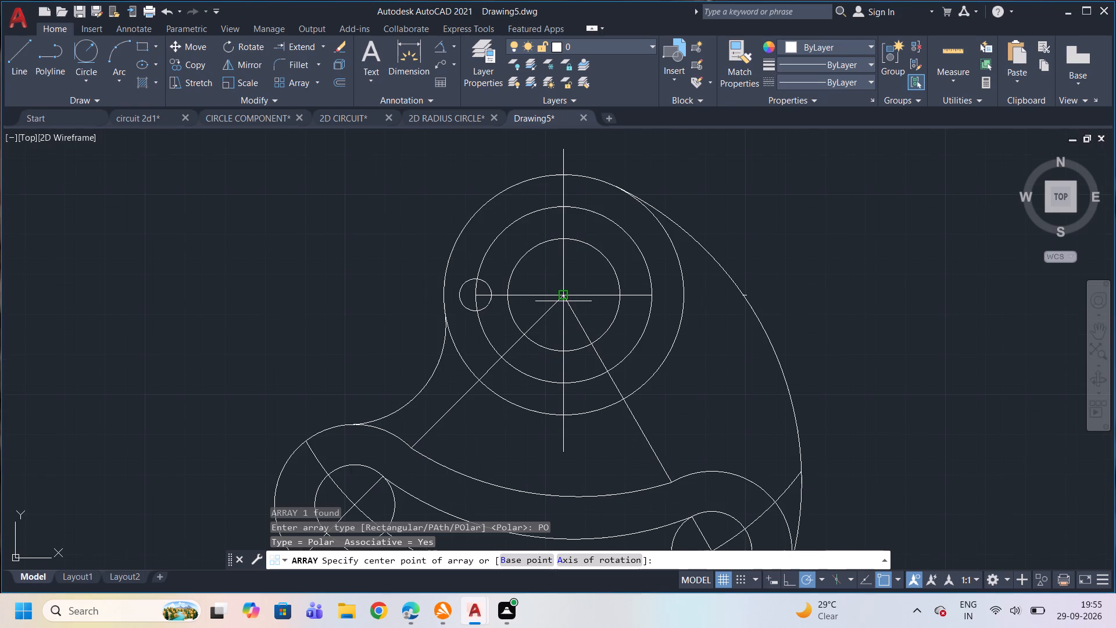
scroll(564, 296, down, 1)
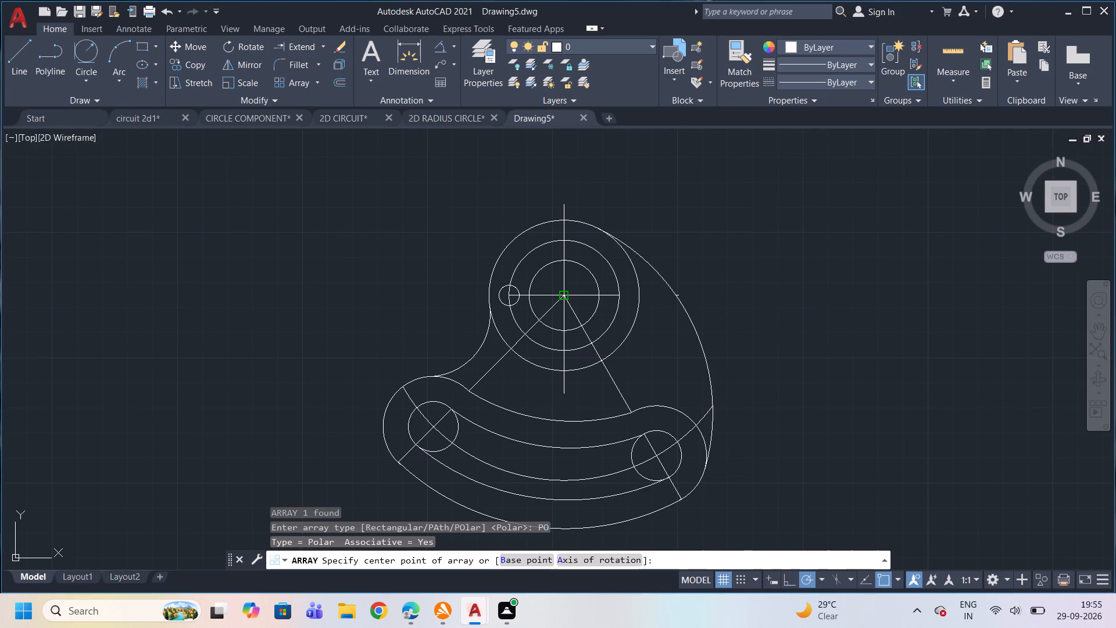
click(564, 296)
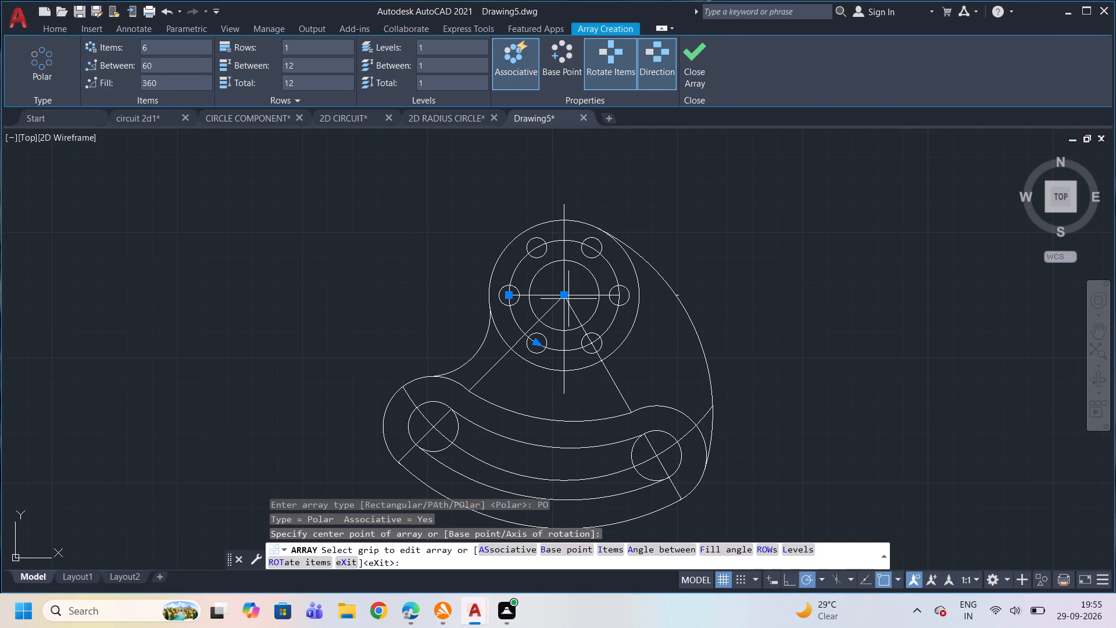
key(Return)
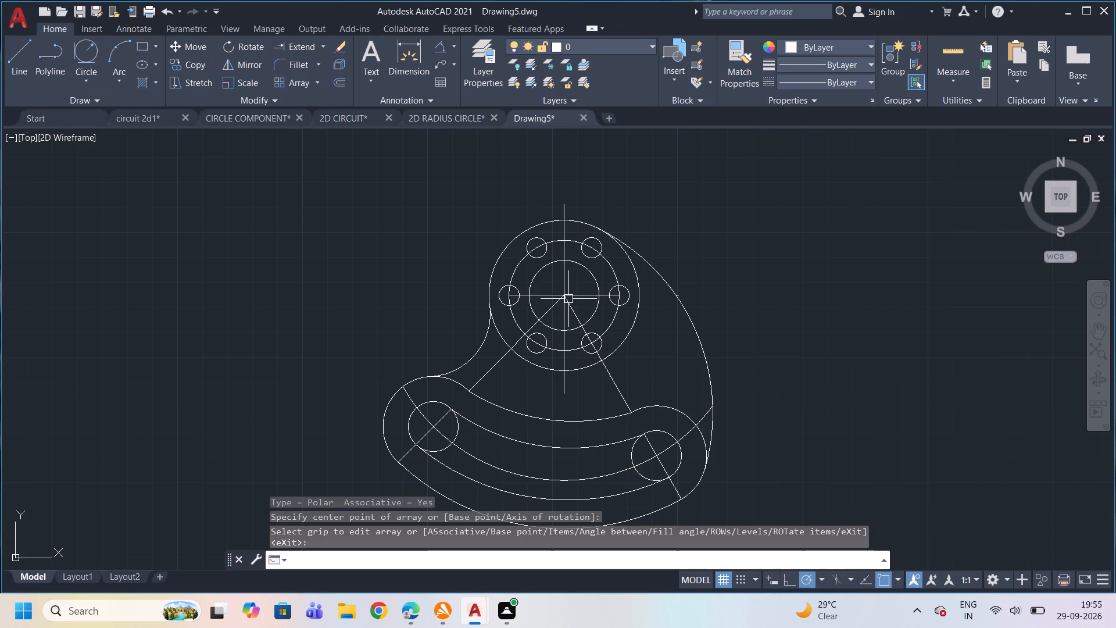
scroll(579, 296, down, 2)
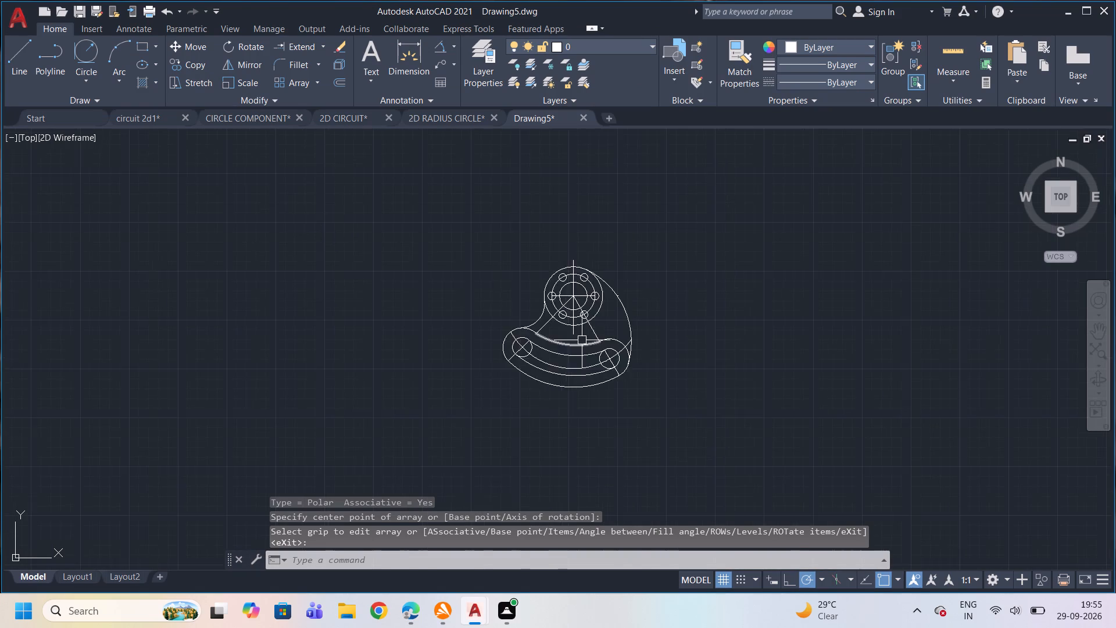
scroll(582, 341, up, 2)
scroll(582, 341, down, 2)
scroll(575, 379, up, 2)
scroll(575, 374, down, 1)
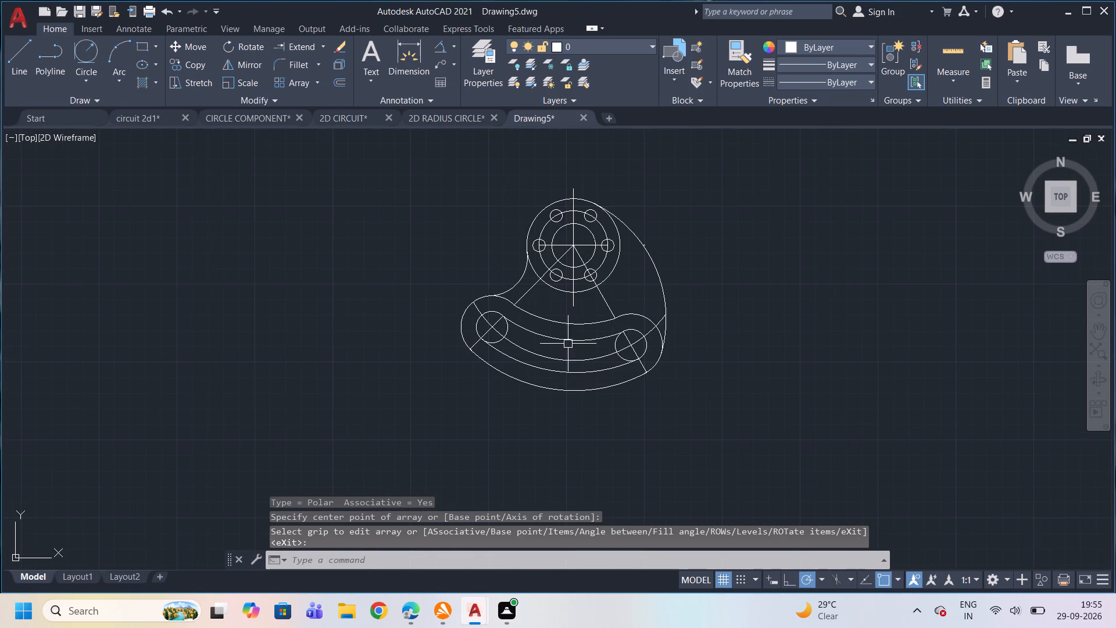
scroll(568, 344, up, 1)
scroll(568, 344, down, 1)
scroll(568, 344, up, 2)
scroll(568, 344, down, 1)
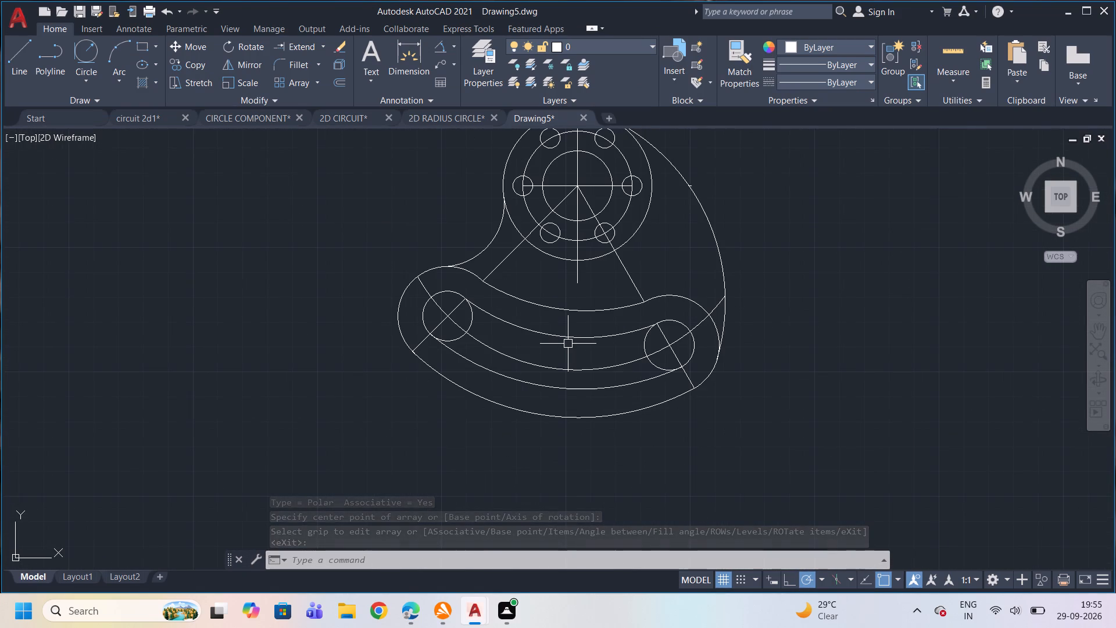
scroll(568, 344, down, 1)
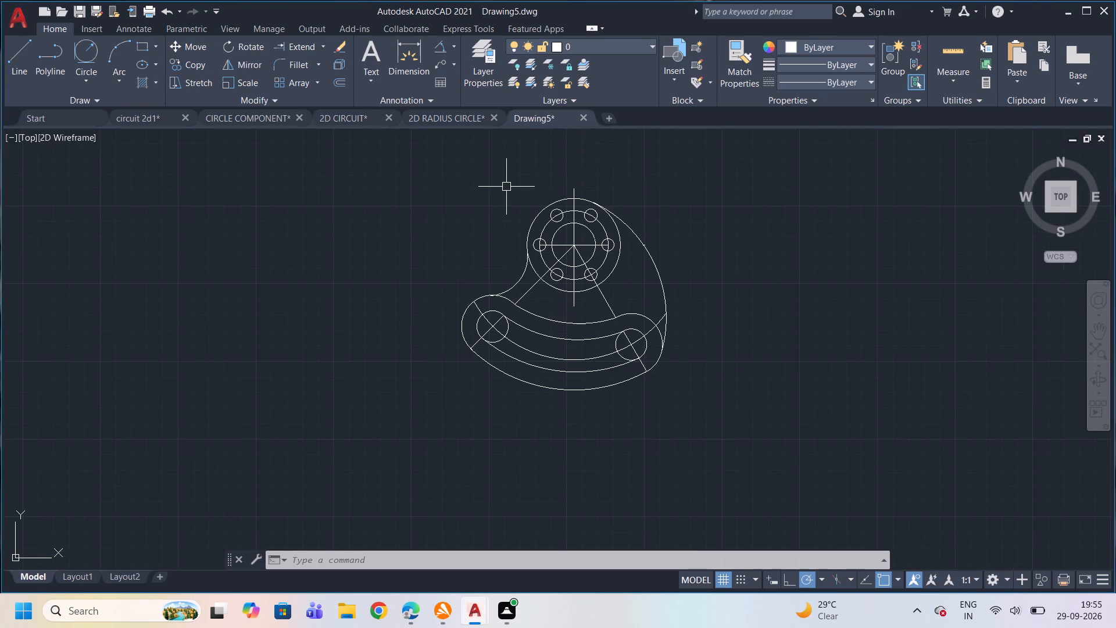
Trim away the small leftover stub of the horizontal centreline at the right outline arc.
scroll(510, 205, up, 1)
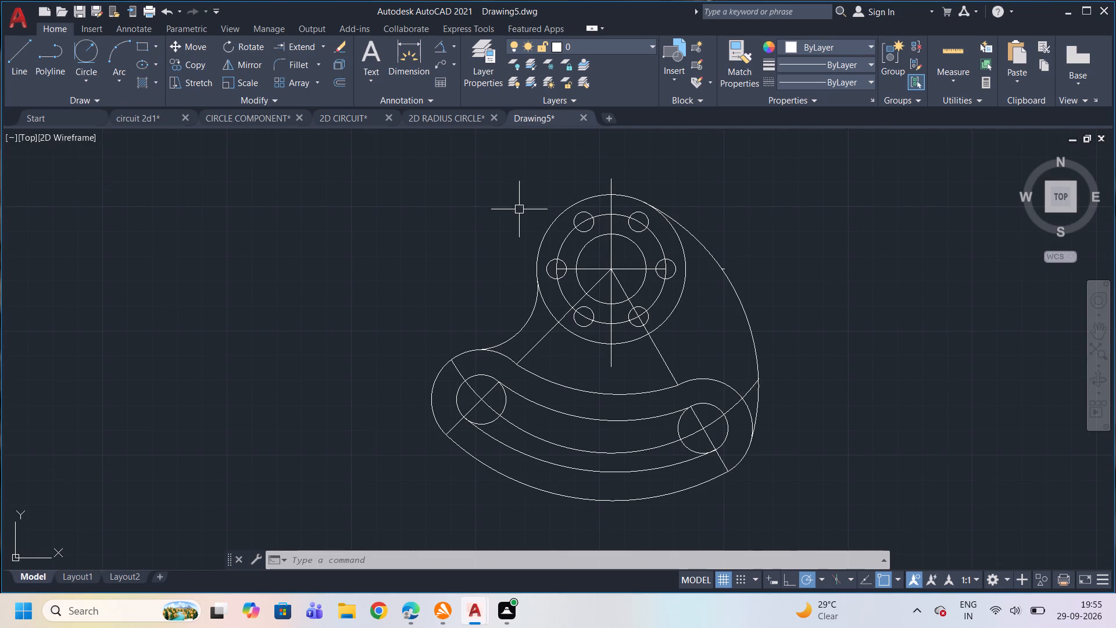
text(tr)
key(Return)
key(Return)
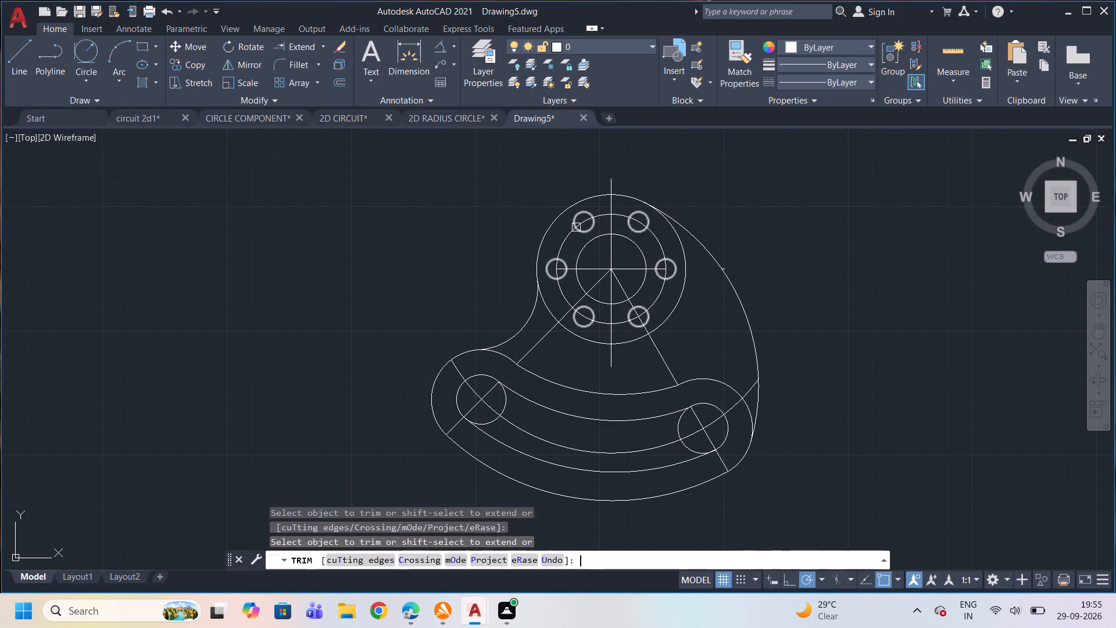
scroll(729, 274, up, 3)
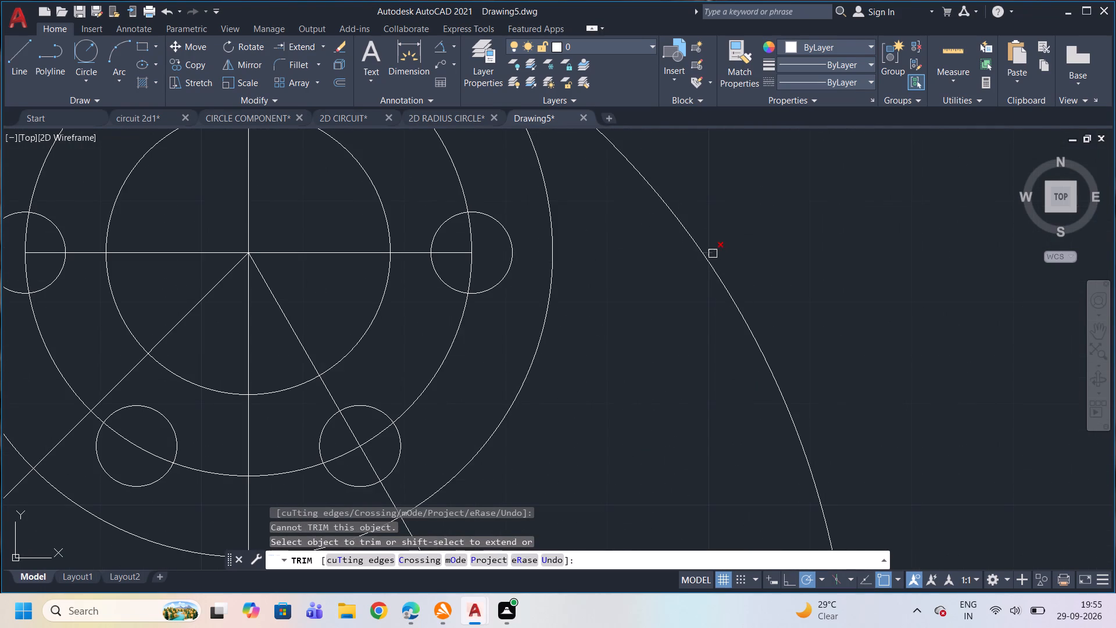
click(713, 254)
scroll(724, 242, down, 3)
scroll(657, 292, up, 1)
scroll(657, 292, down, 1)
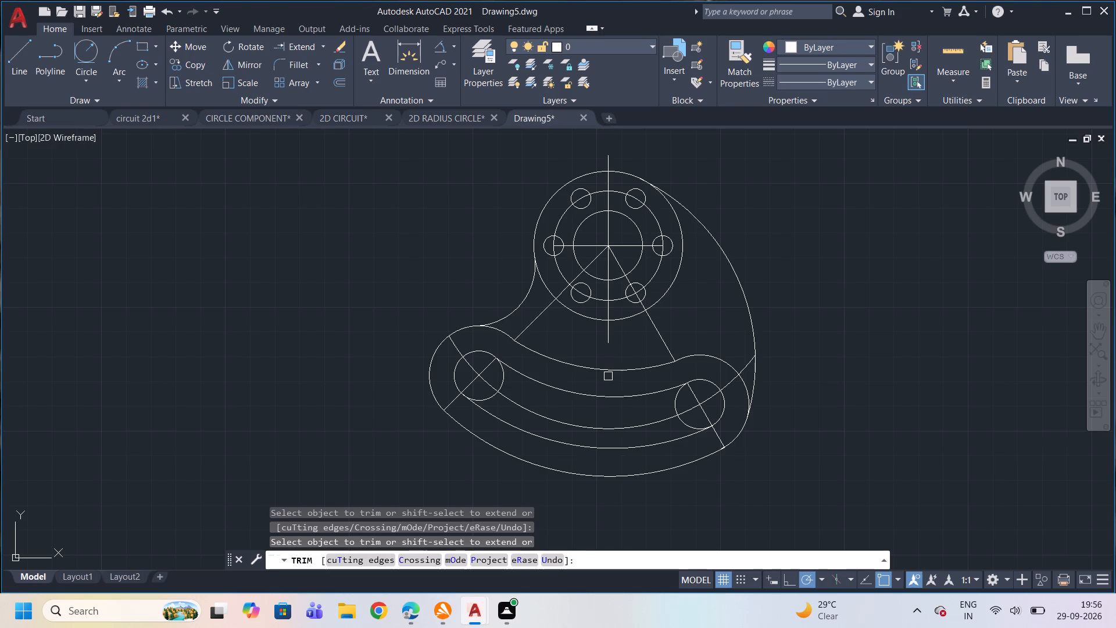
key(Escape)
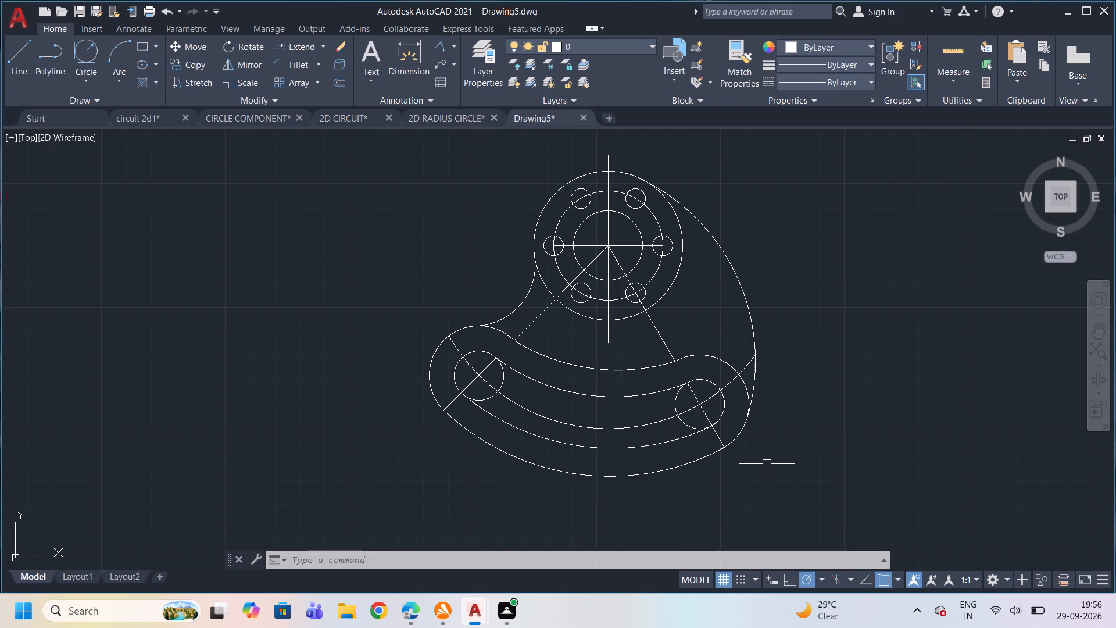
Trim the inward-facing portions of both radius 10 circles to form the rounded ends of the curved slot.
text(tr)
key(Return)
key(Return)
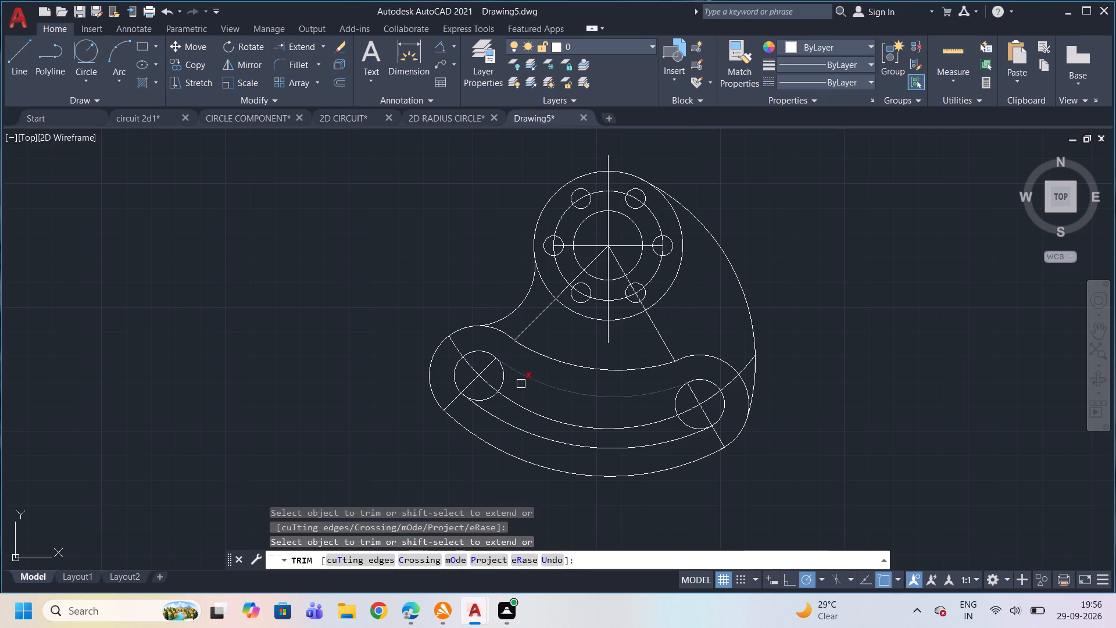
click(505, 379)
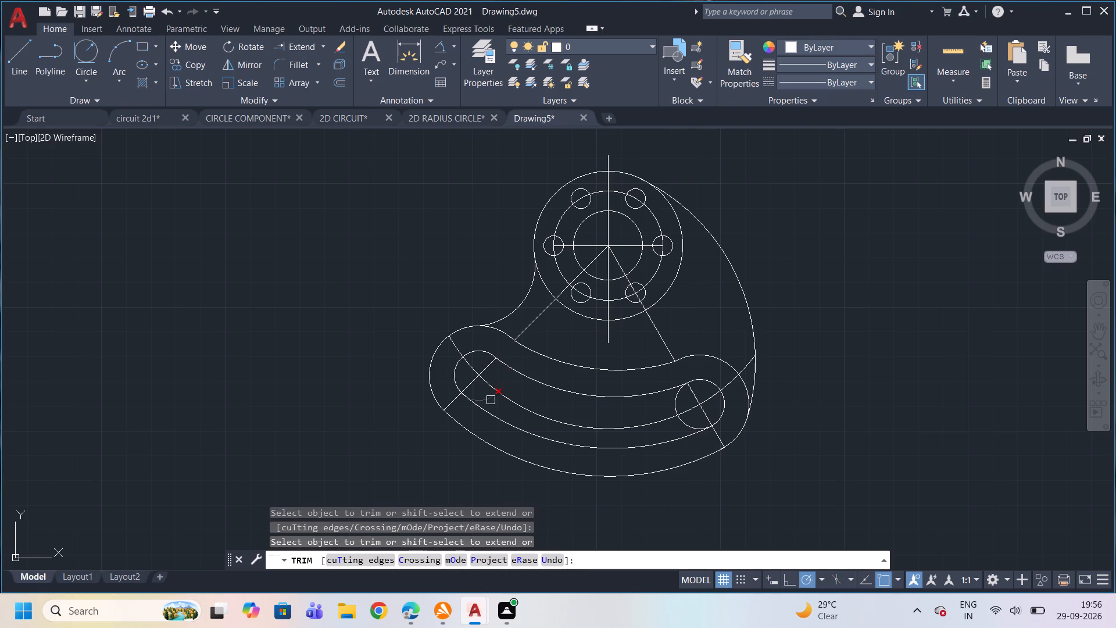
click(491, 400)
click(675, 402)
click(689, 422)
key(Escape)
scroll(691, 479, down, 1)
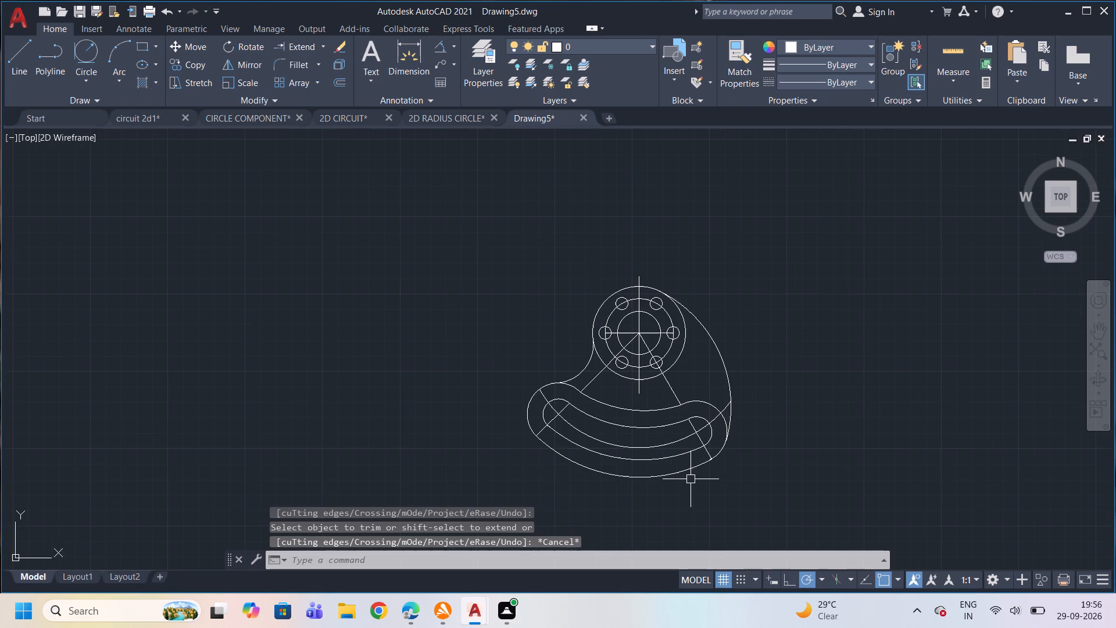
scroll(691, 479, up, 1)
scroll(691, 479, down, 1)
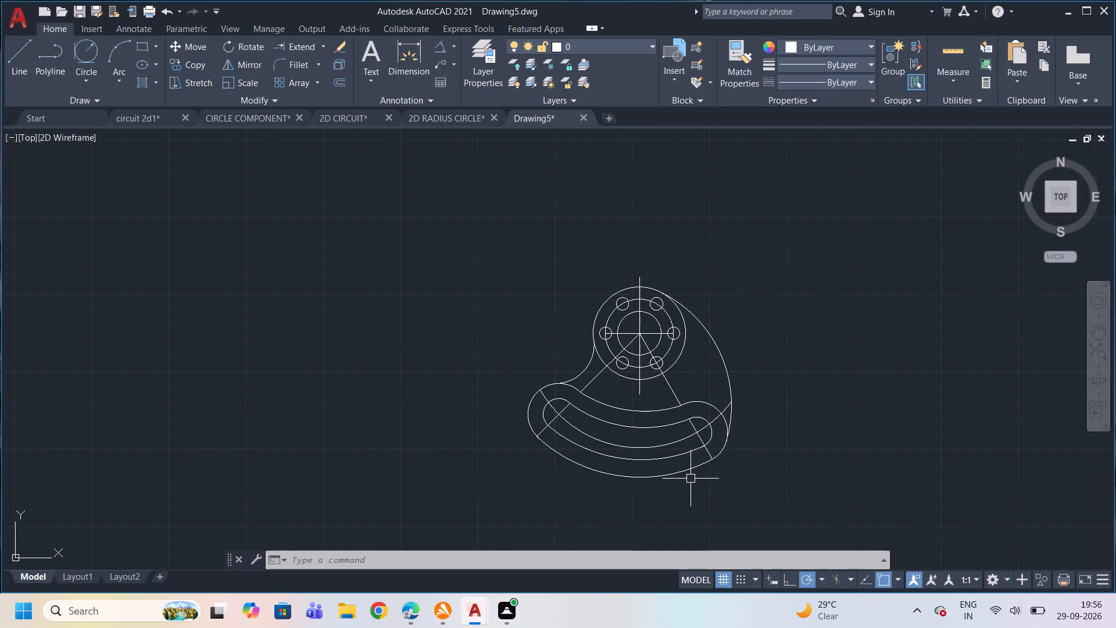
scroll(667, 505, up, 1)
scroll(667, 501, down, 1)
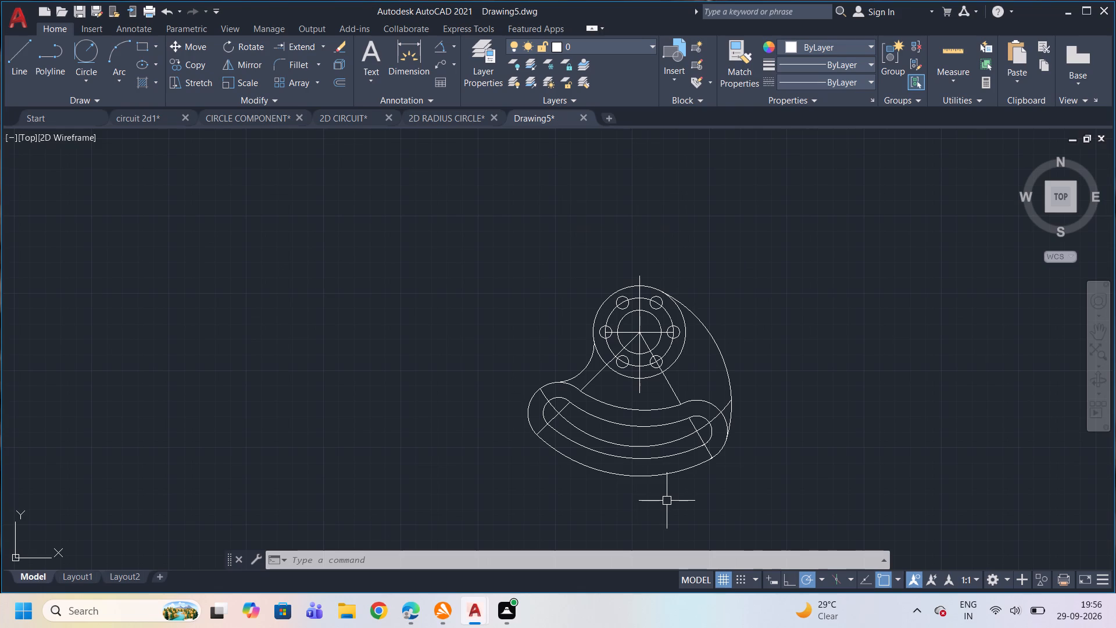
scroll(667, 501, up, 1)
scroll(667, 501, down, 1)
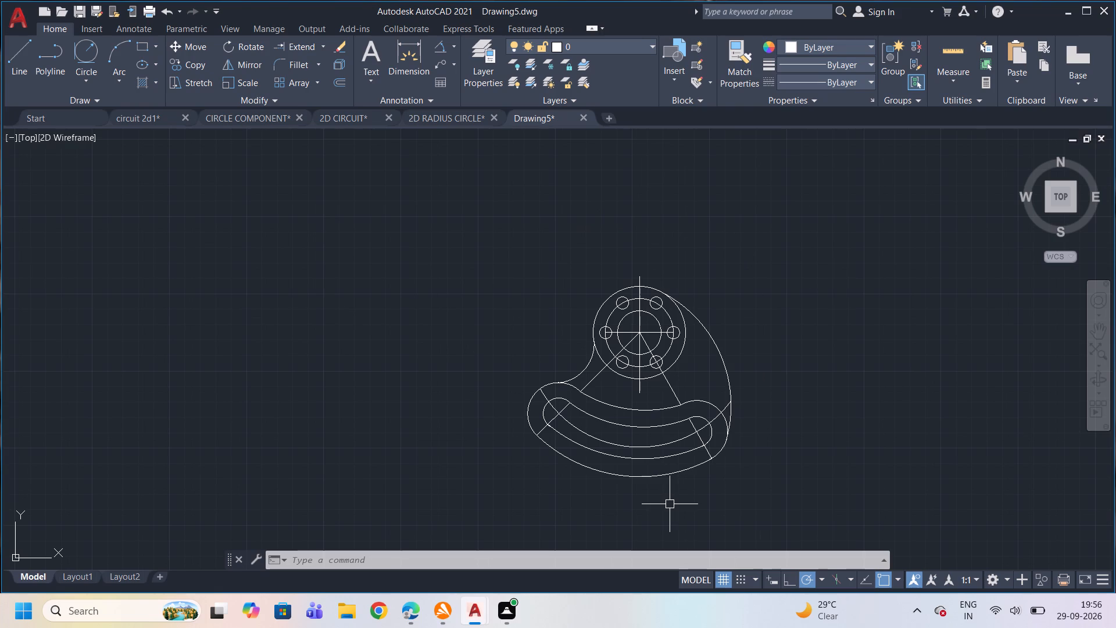
Draw a vertical line from the vertical centreline's lower end down to just below the lower outline arc.
key(l)
key(Return)
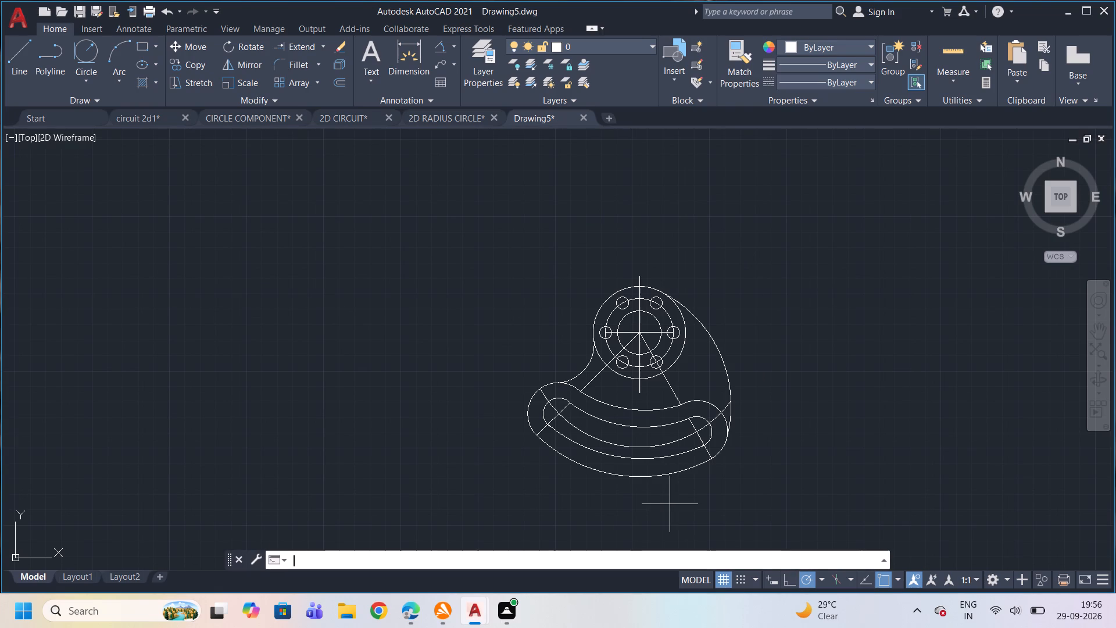
click(636, 390)
click(636, 491)
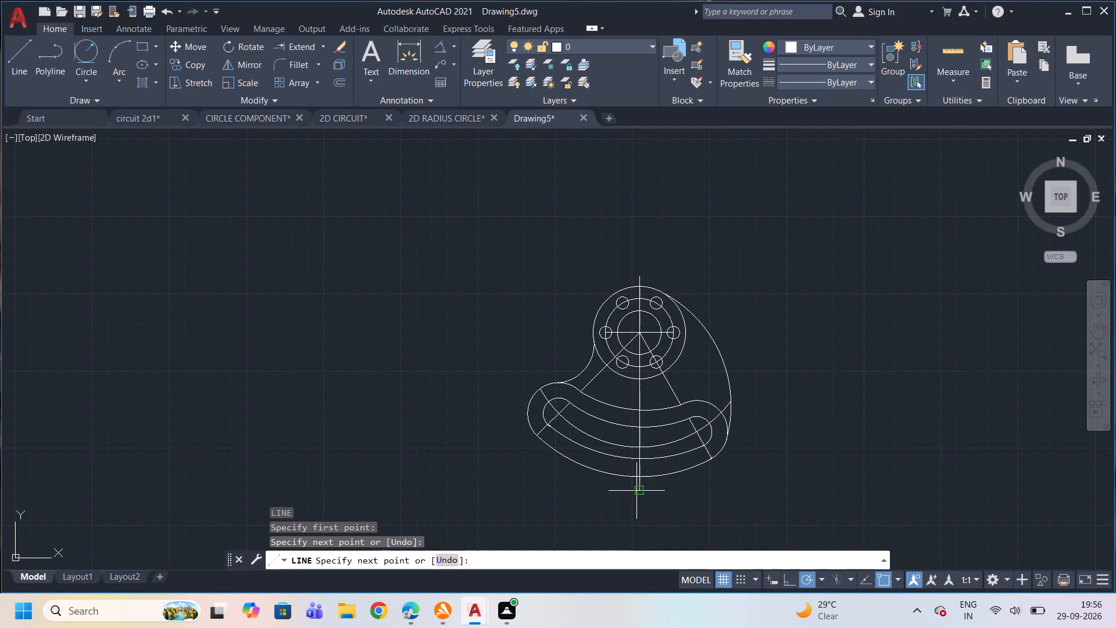
key(Escape)
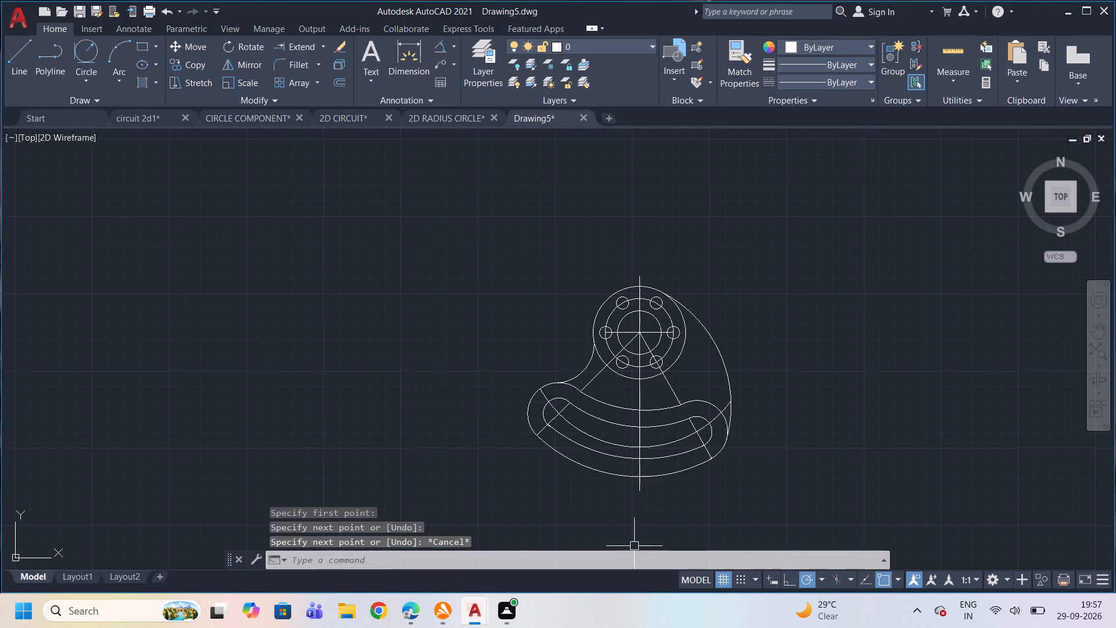
Trim the upper end of the vertical centreline back to the middle concentric circle.
text(tr)
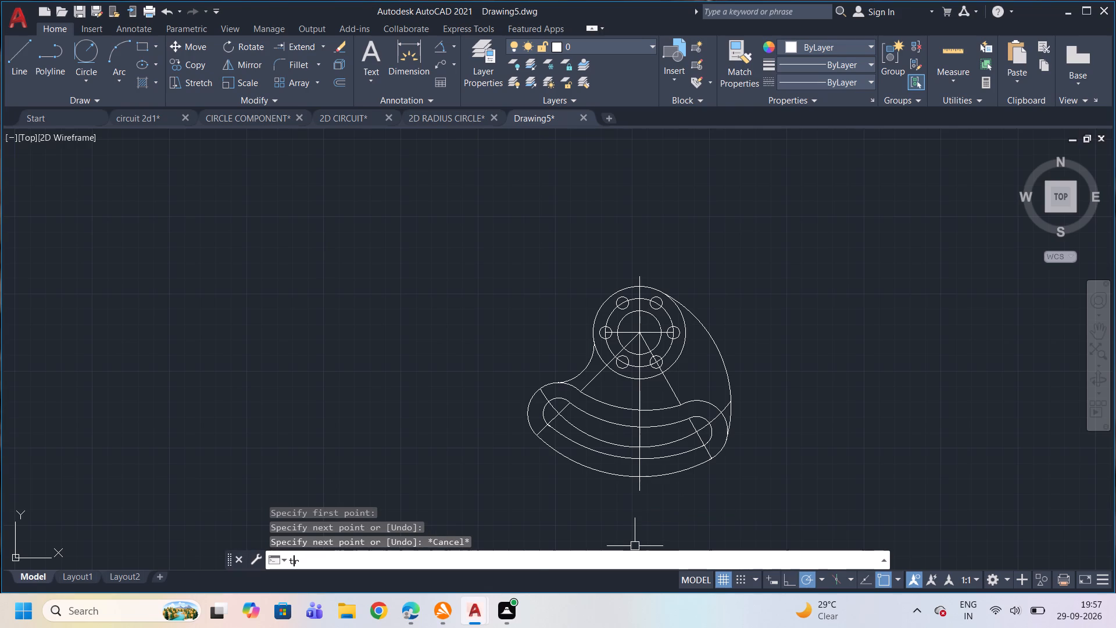
key(Return)
key(Return)
scroll(648, 285, up, 2)
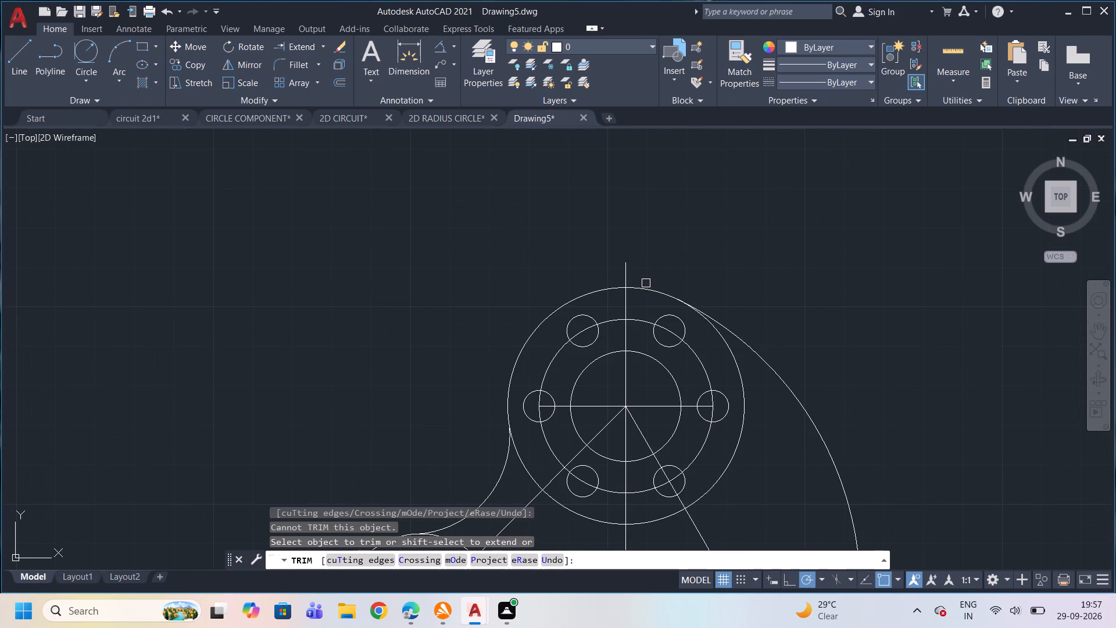
click(623, 272)
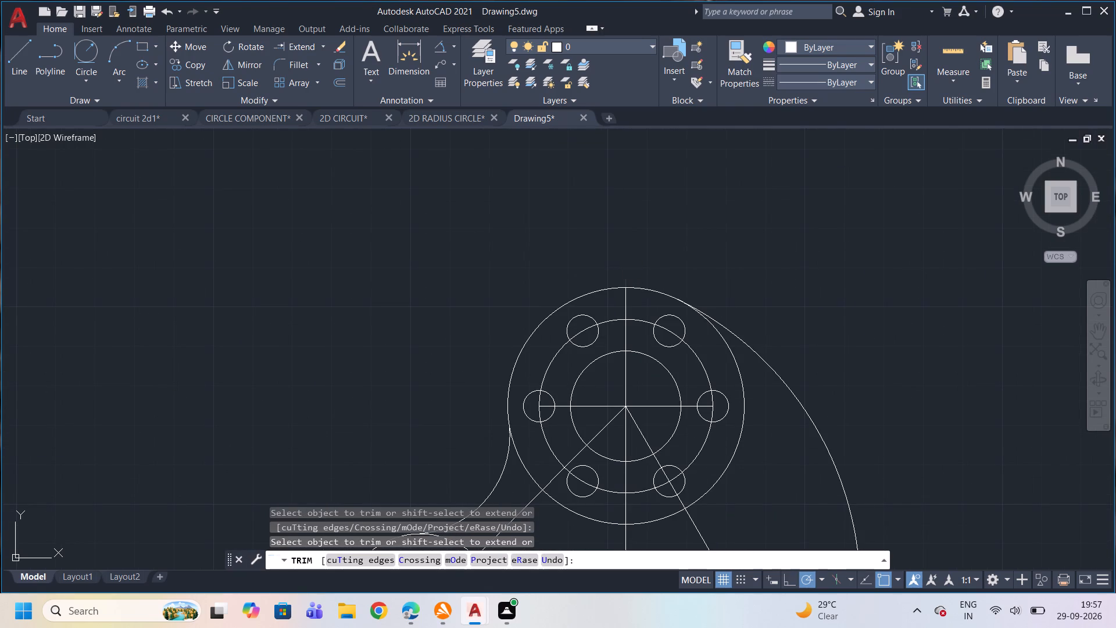
click(630, 273)
scroll(635, 265, down, 3)
scroll(641, 277, up, 3)
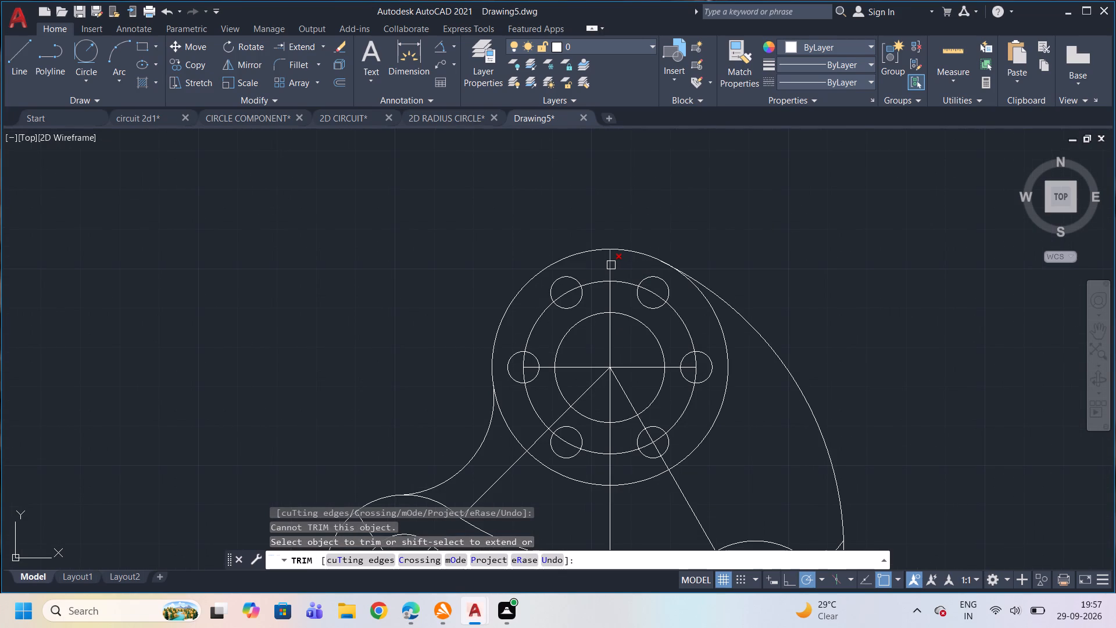
click(611, 265)
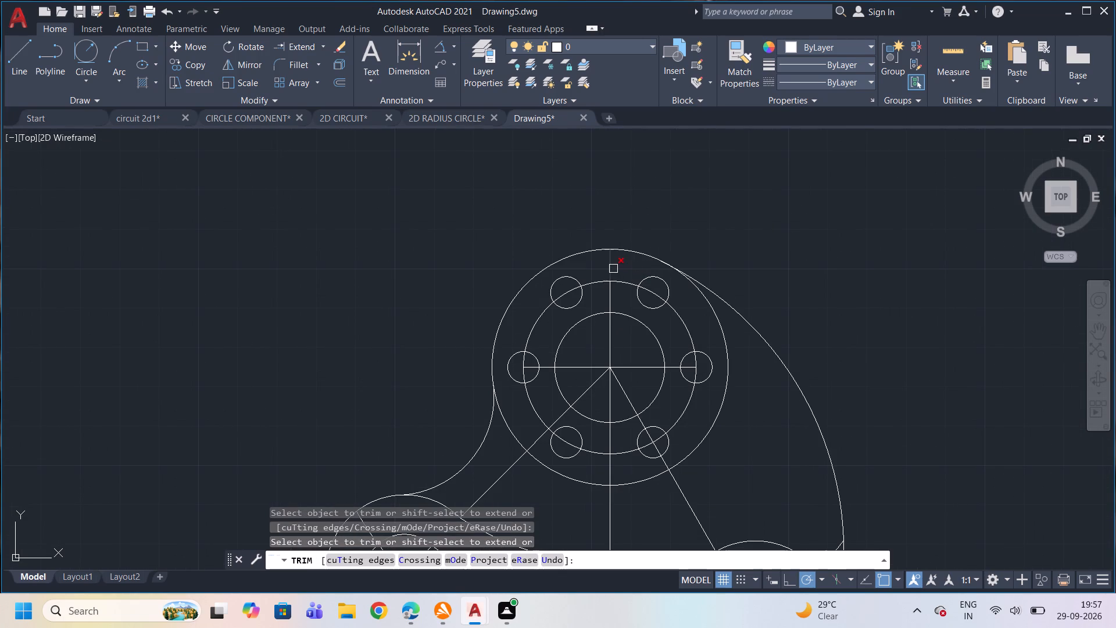
click(611, 269)
scroll(659, 251, down, 2)
scroll(652, 317, up, 2)
scroll(652, 317, down, 1)
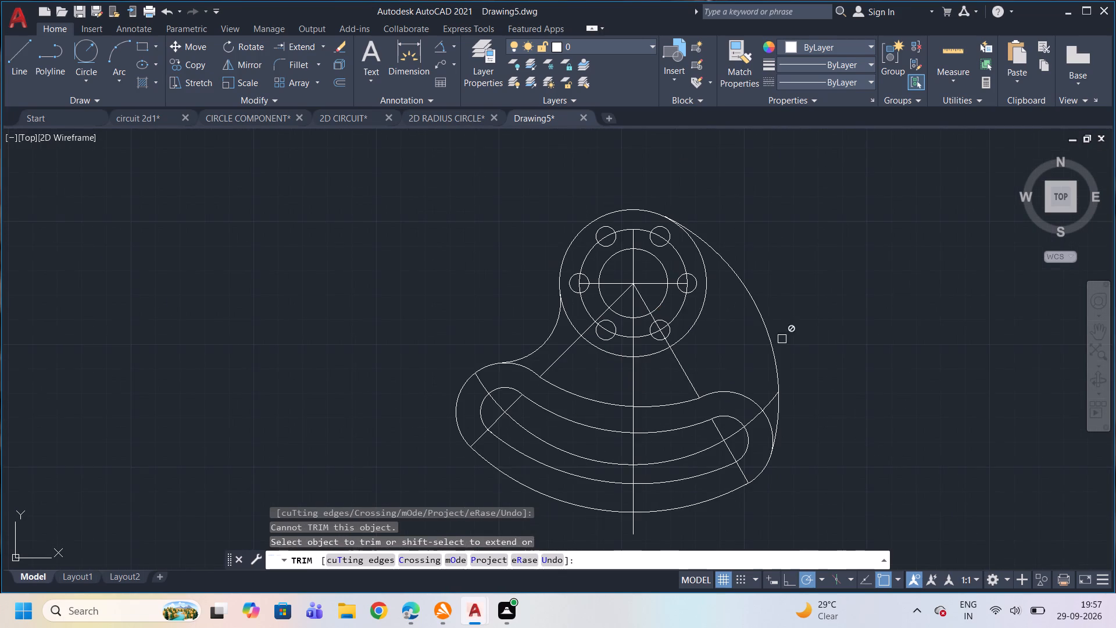
key(Escape)
scroll(829, 380, down, 1)
scroll(732, 448, up, 1)
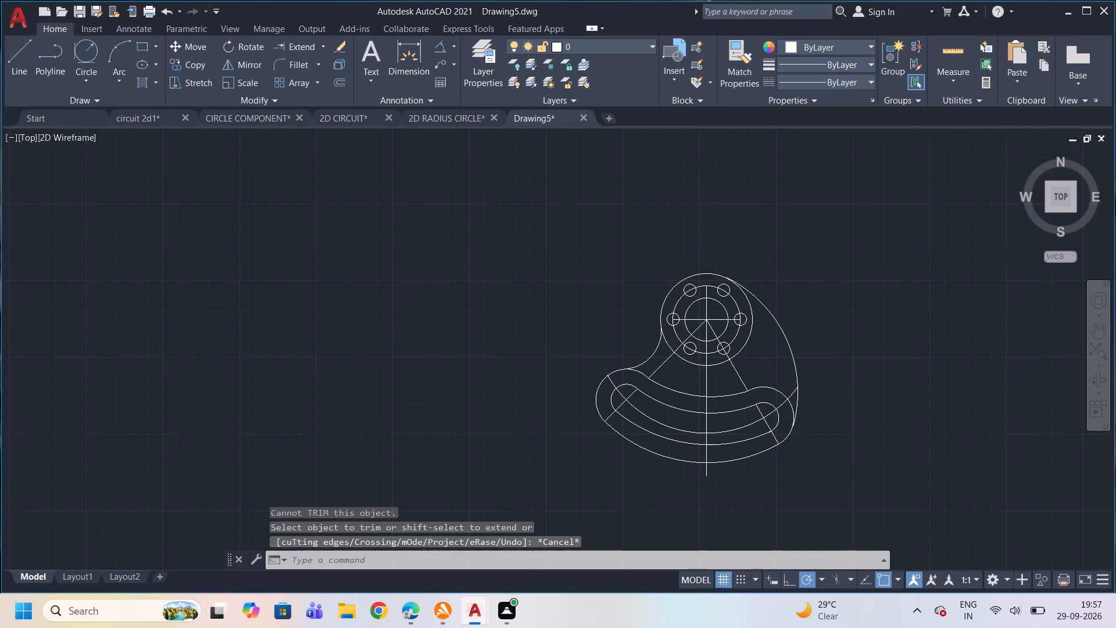
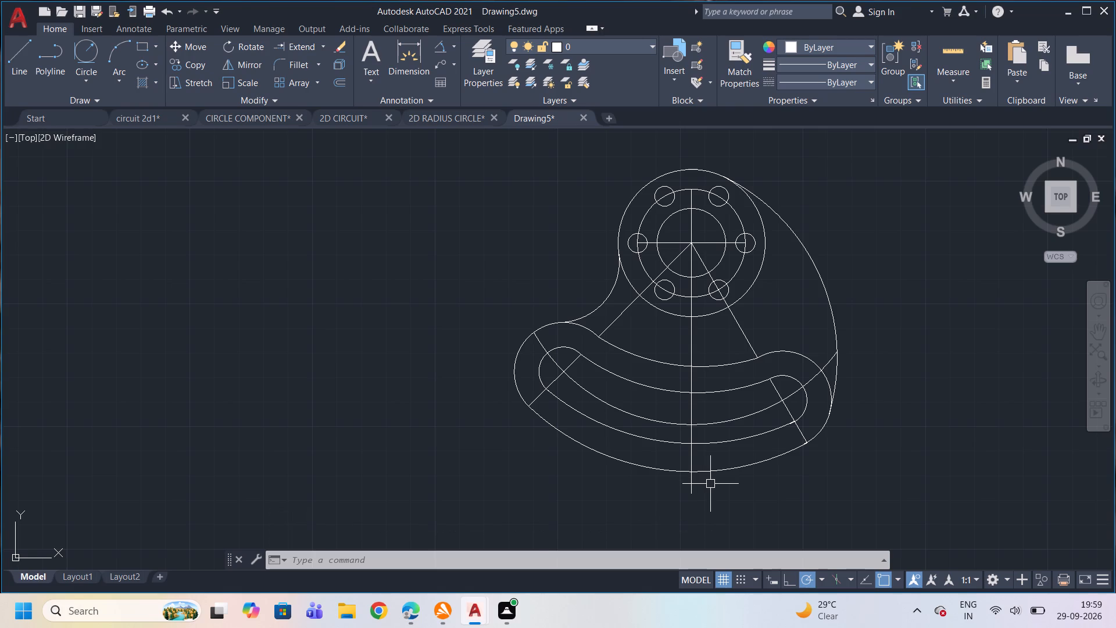
Inspect the trimmed component overall and up close, checking the outline, hole pattern, curved slot and centrelines.
scroll(711, 484, down, 1)
scroll(714, 459, up, 1)
scroll(714, 459, down, 1)
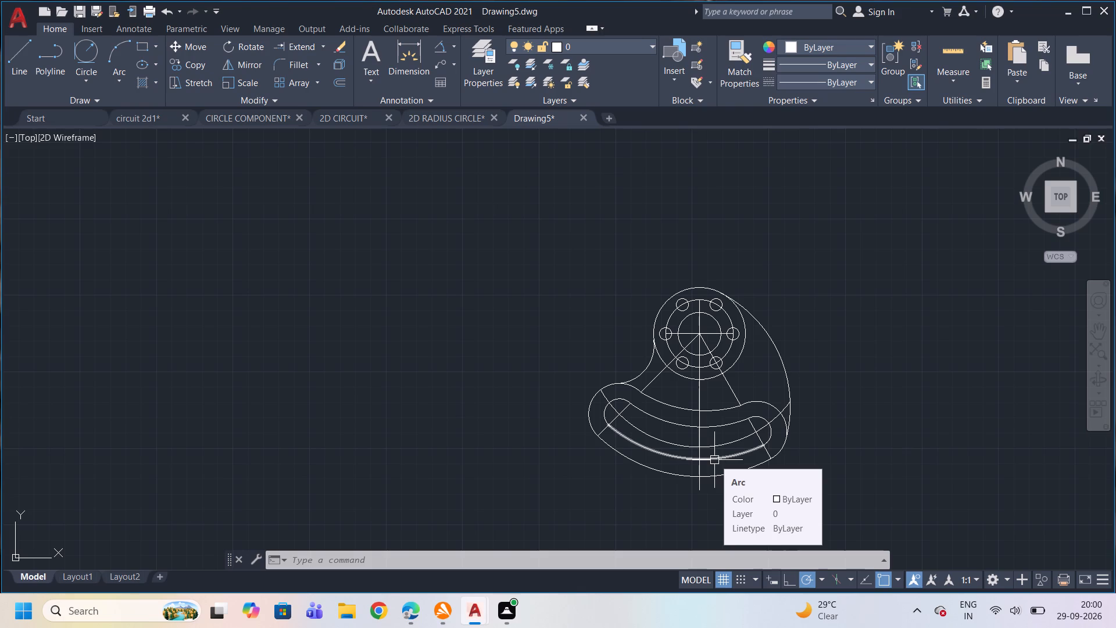
scroll(714, 460, down, 1)
scroll(714, 460, up, 1)
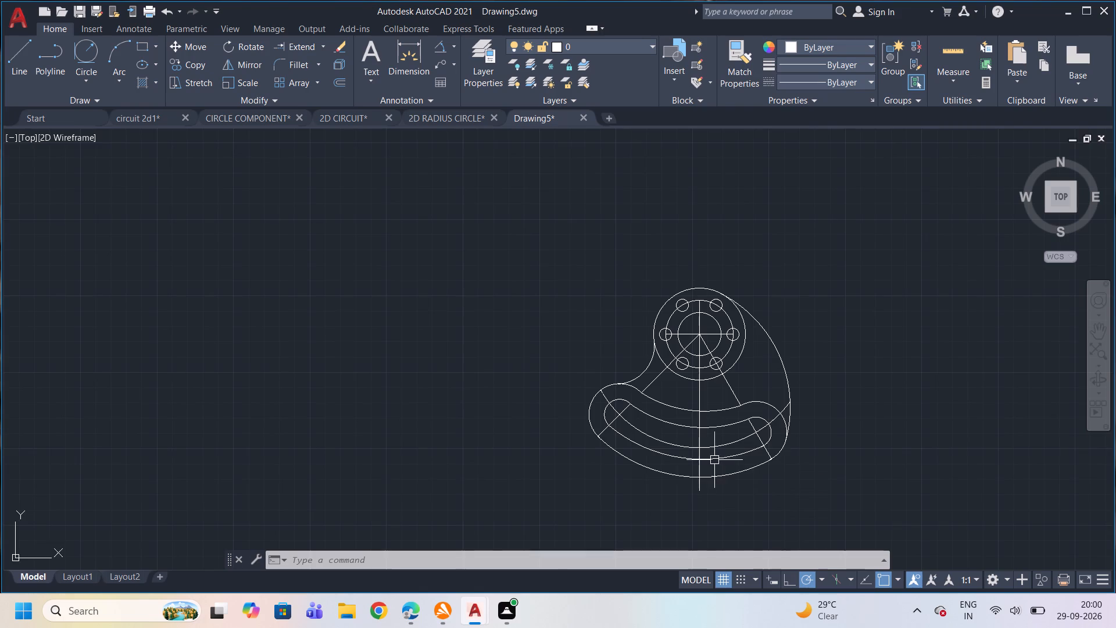
scroll(714, 460, down, 1)
scroll(714, 460, up, 2)
scroll(716, 468, down, 2)
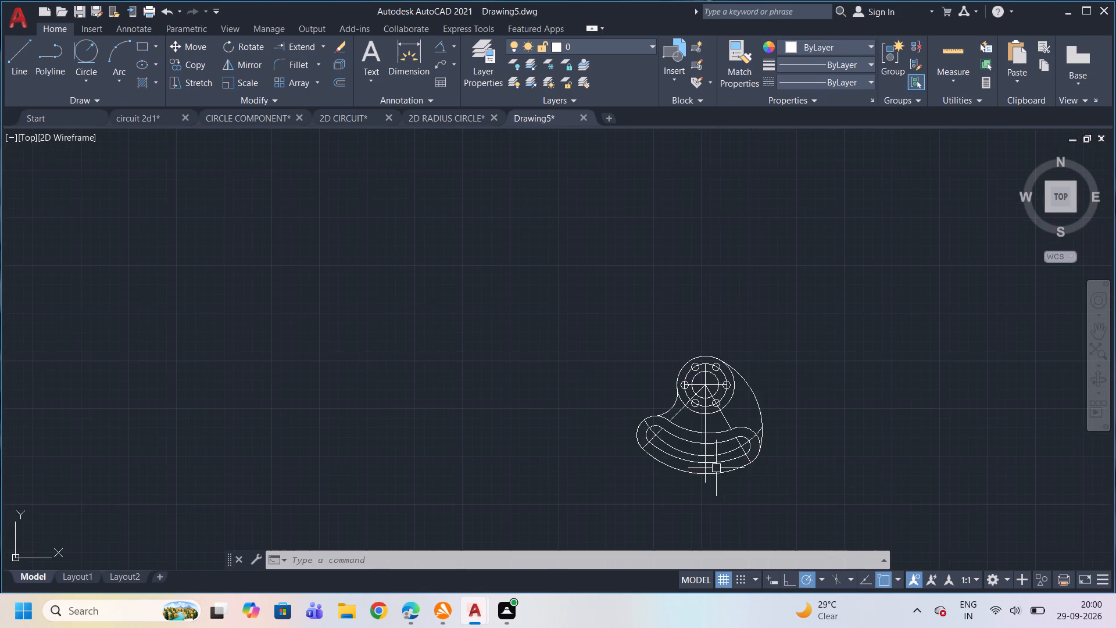
scroll(716, 477, up, 2)
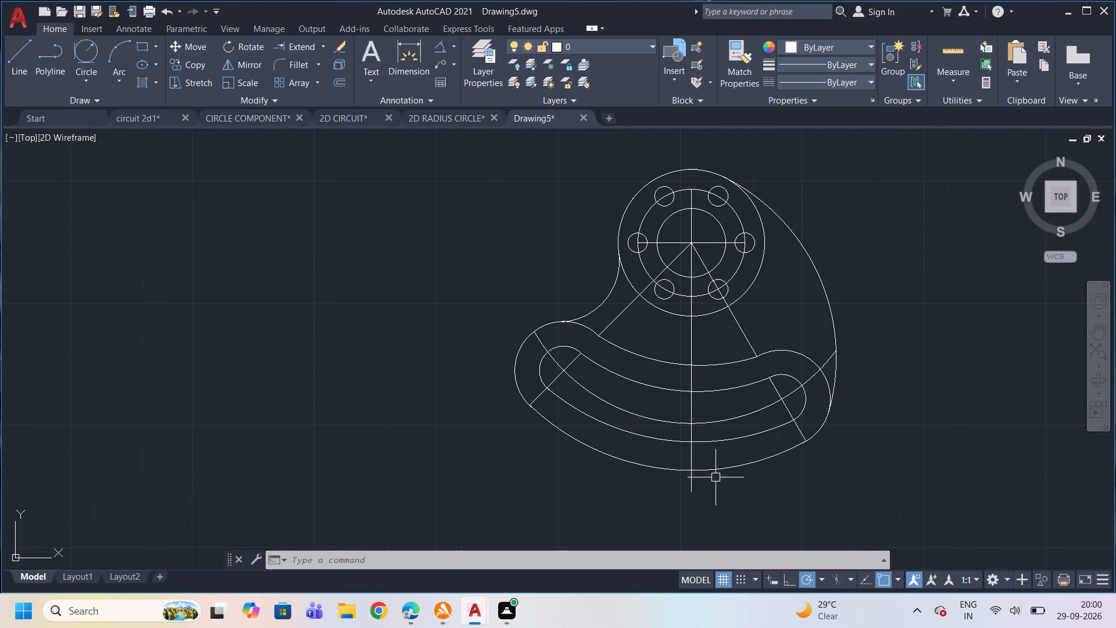
scroll(561, 305, up, 2)
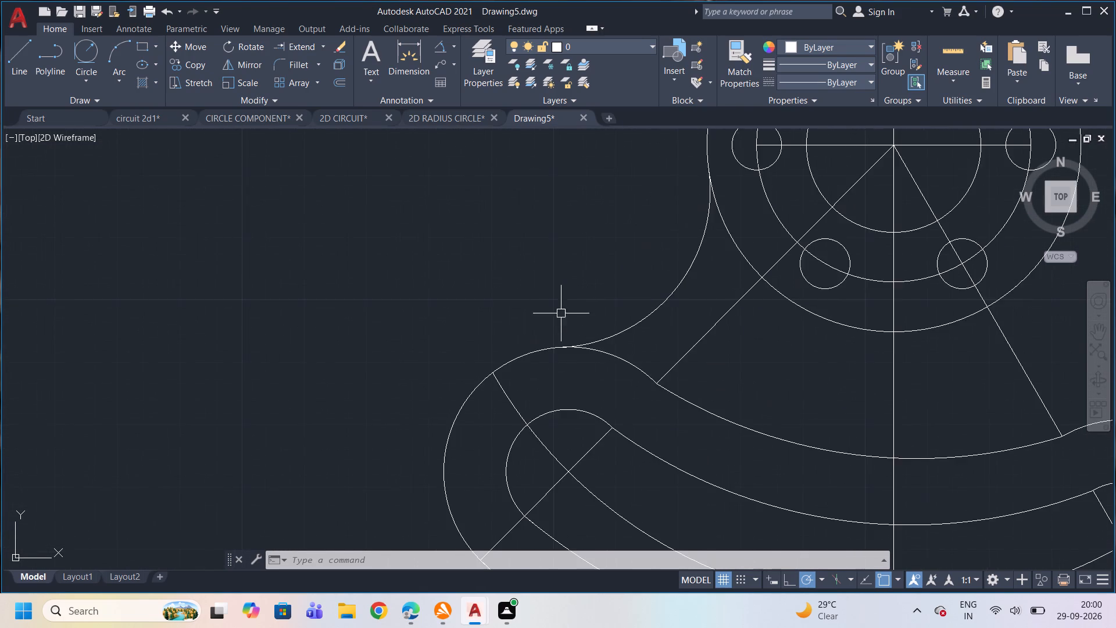
scroll(569, 336, up, 2)
scroll(569, 336, down, 3)
scroll(645, 372, down, 2)
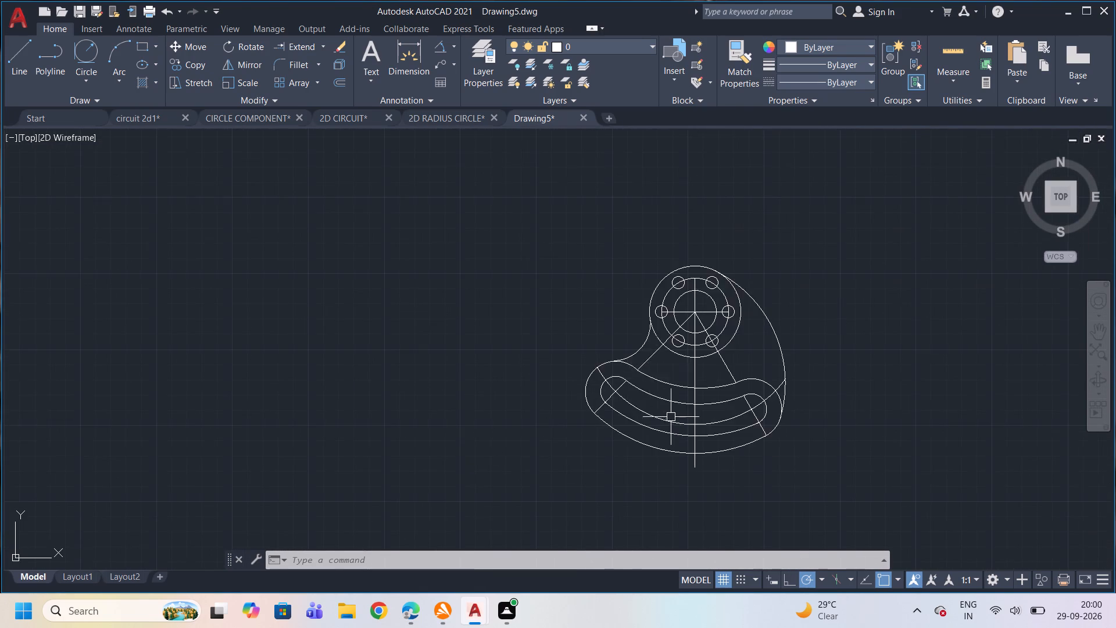
scroll(671, 418, up, 1)
scroll(671, 418, down, 1)
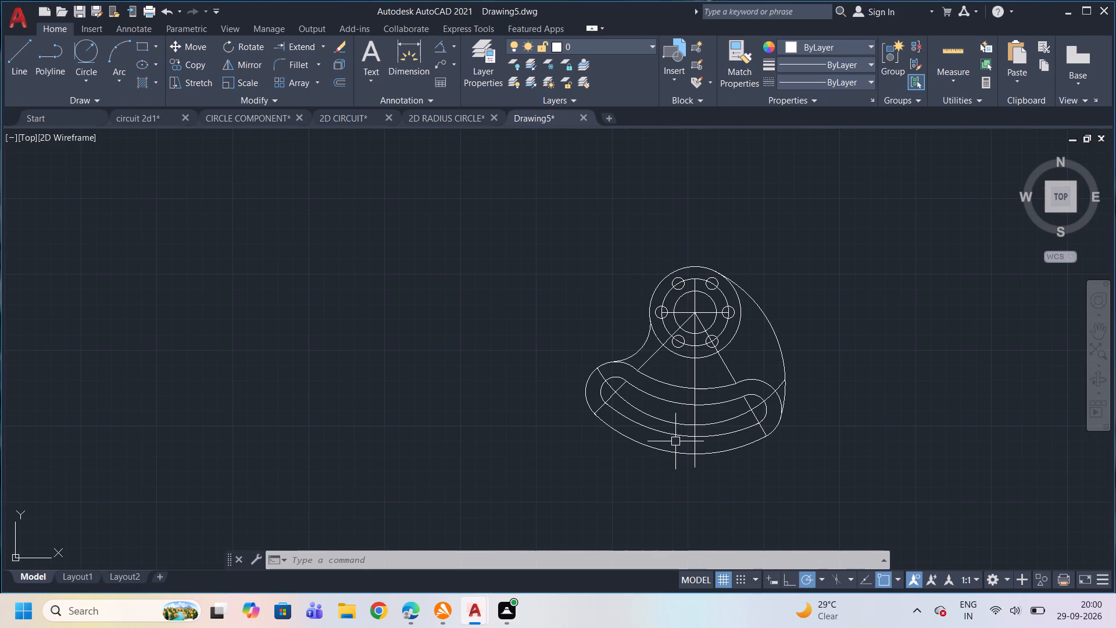
scroll(644, 467, up, 1)
scroll(644, 467, down, 1)
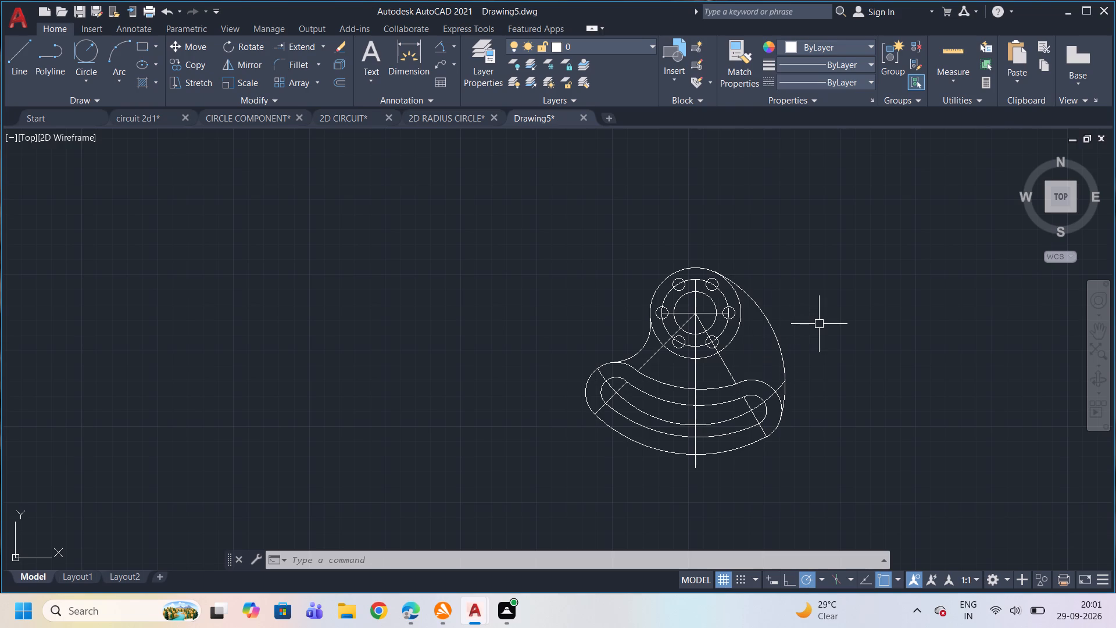
scroll(727, 257, down, 1)
scroll(732, 257, up, 2)
scroll(732, 257, down, 2)
scroll(688, 282, up, 1)
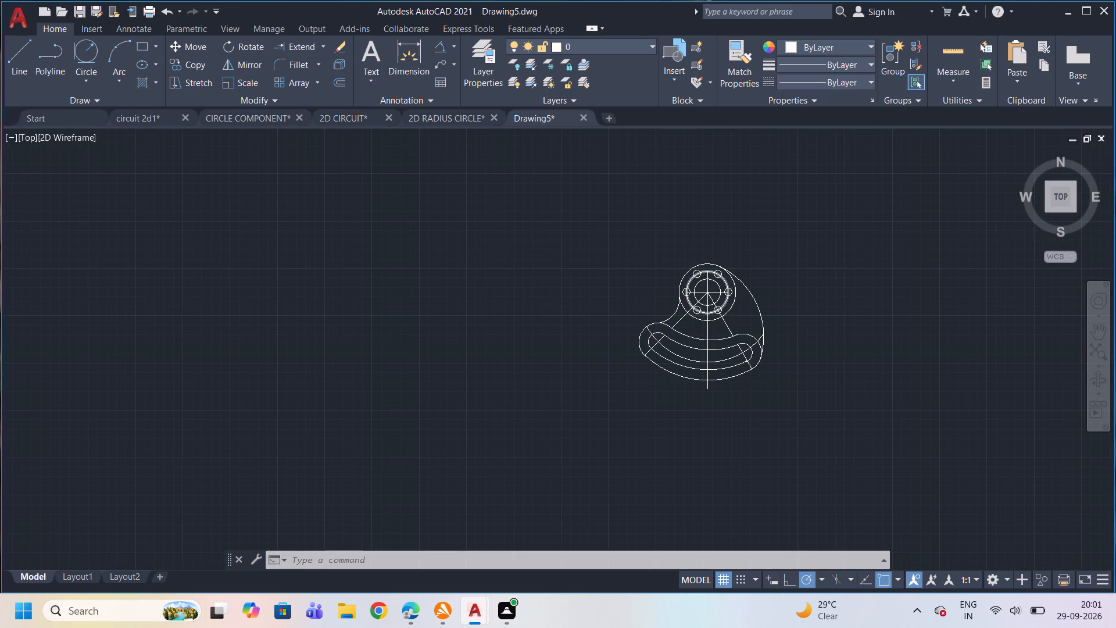
scroll(688, 282, down, 1)
scroll(688, 282, up, 2)
scroll(688, 282, down, 1)
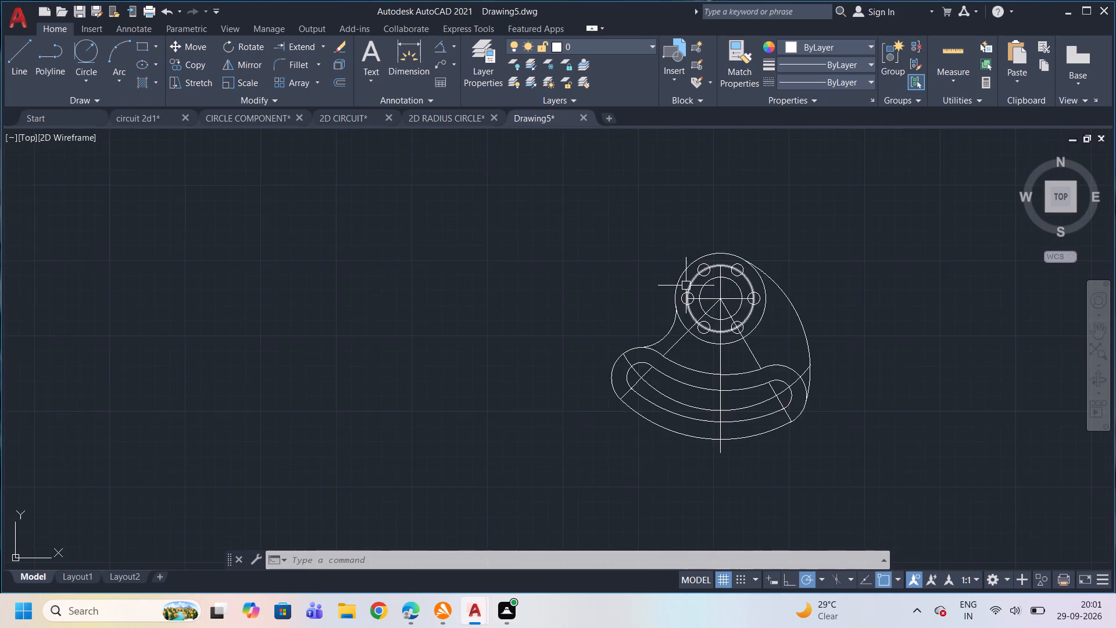
scroll(686, 286, up, 1)
scroll(686, 286, down, 1)
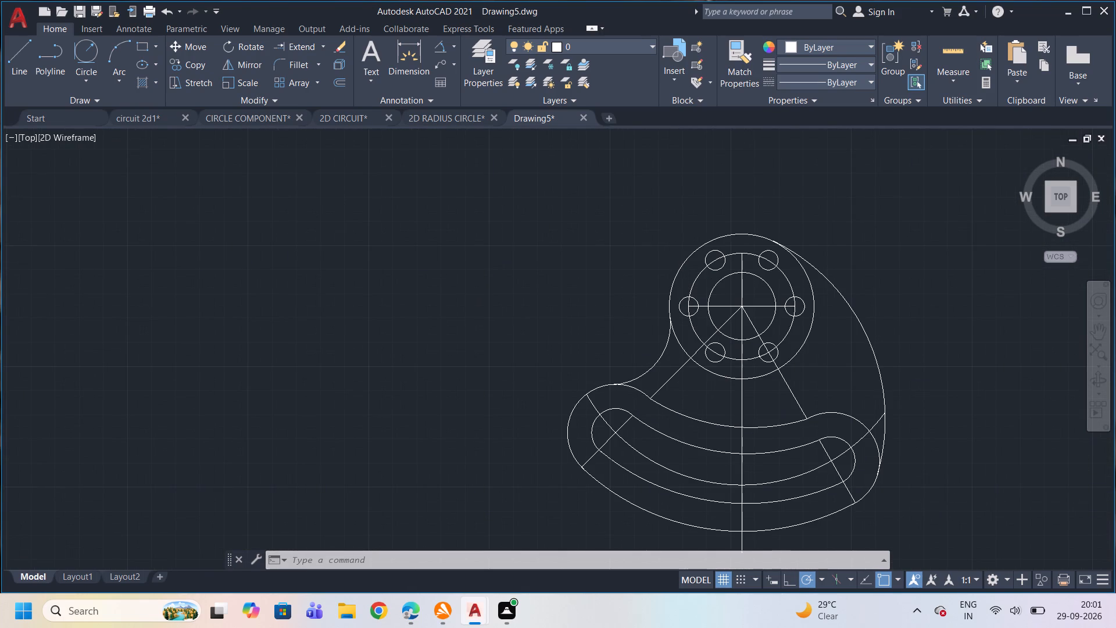
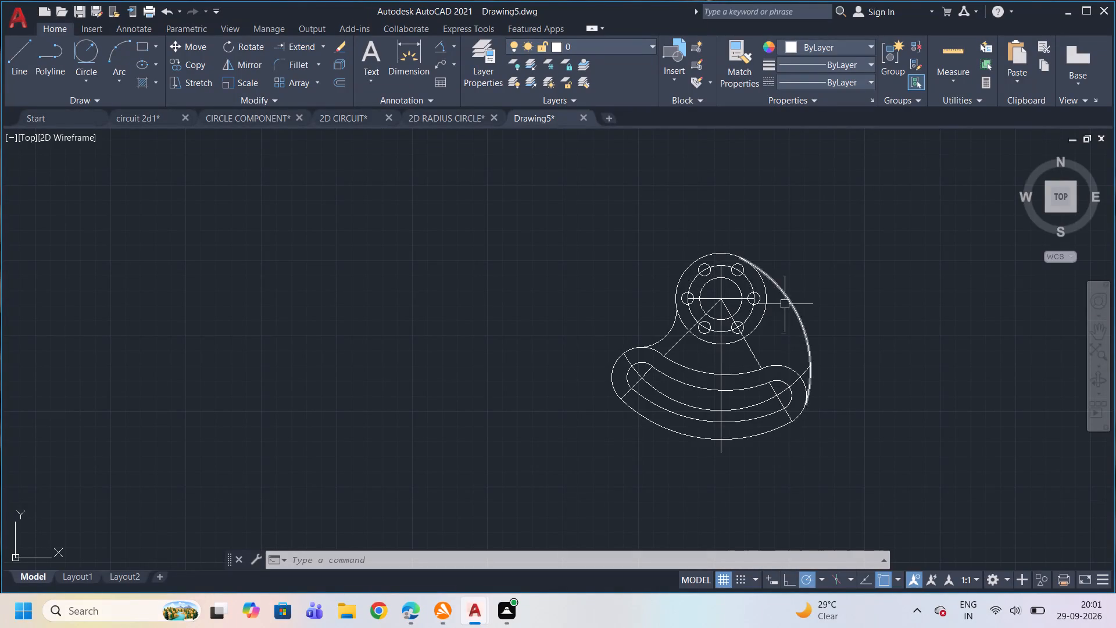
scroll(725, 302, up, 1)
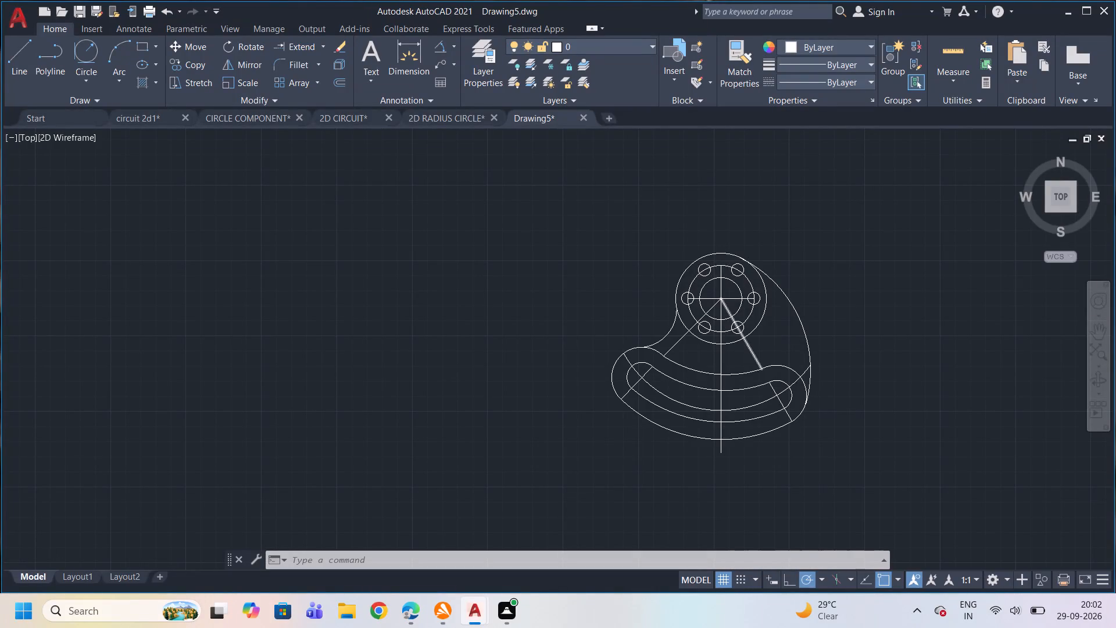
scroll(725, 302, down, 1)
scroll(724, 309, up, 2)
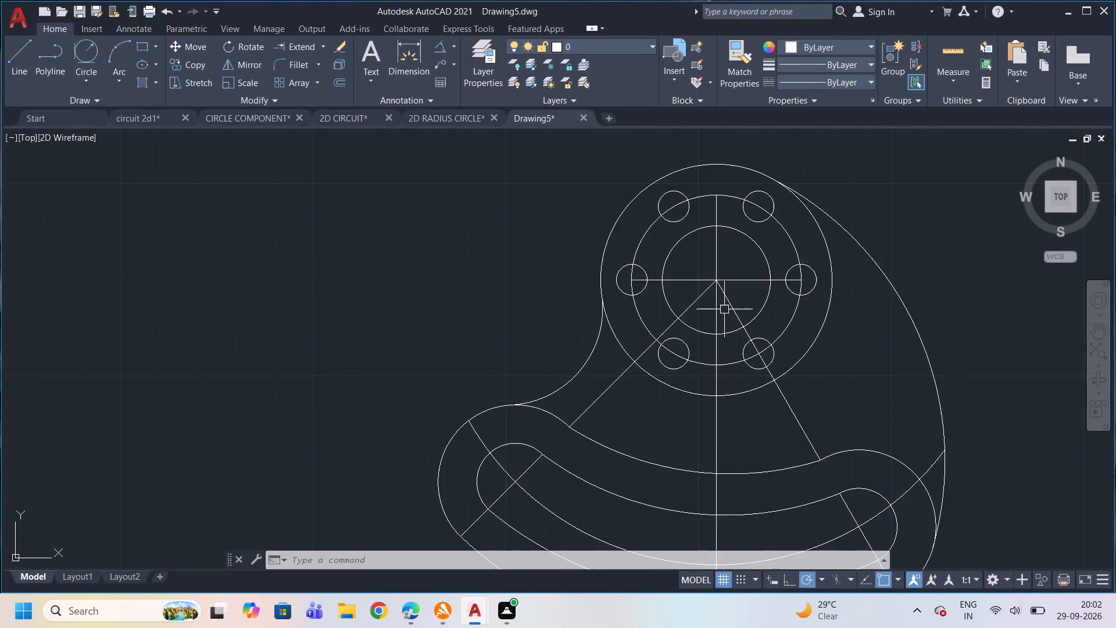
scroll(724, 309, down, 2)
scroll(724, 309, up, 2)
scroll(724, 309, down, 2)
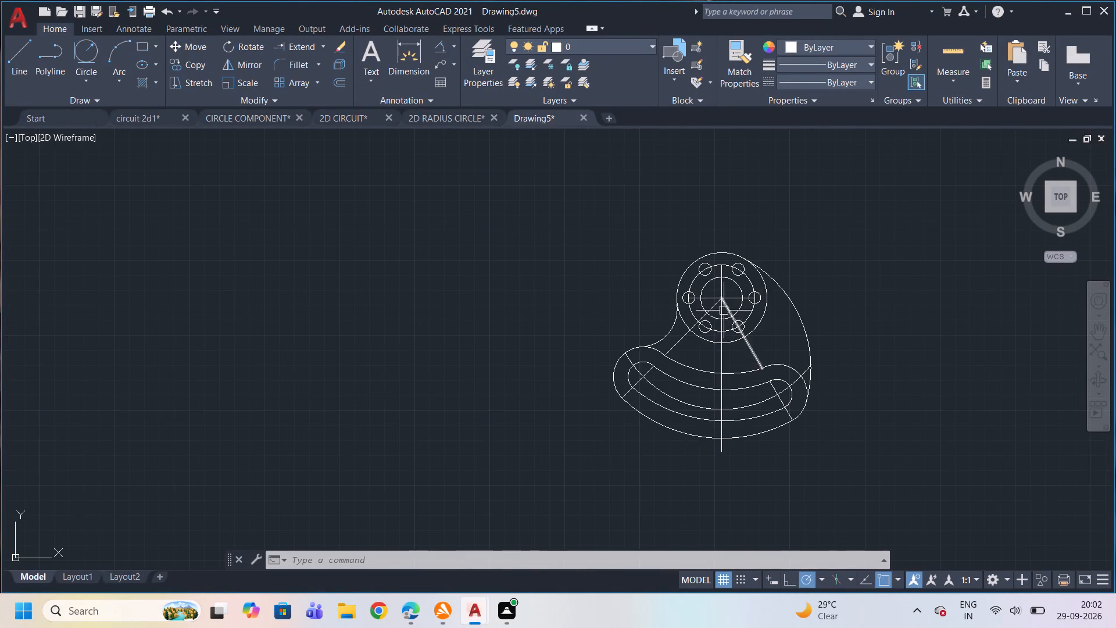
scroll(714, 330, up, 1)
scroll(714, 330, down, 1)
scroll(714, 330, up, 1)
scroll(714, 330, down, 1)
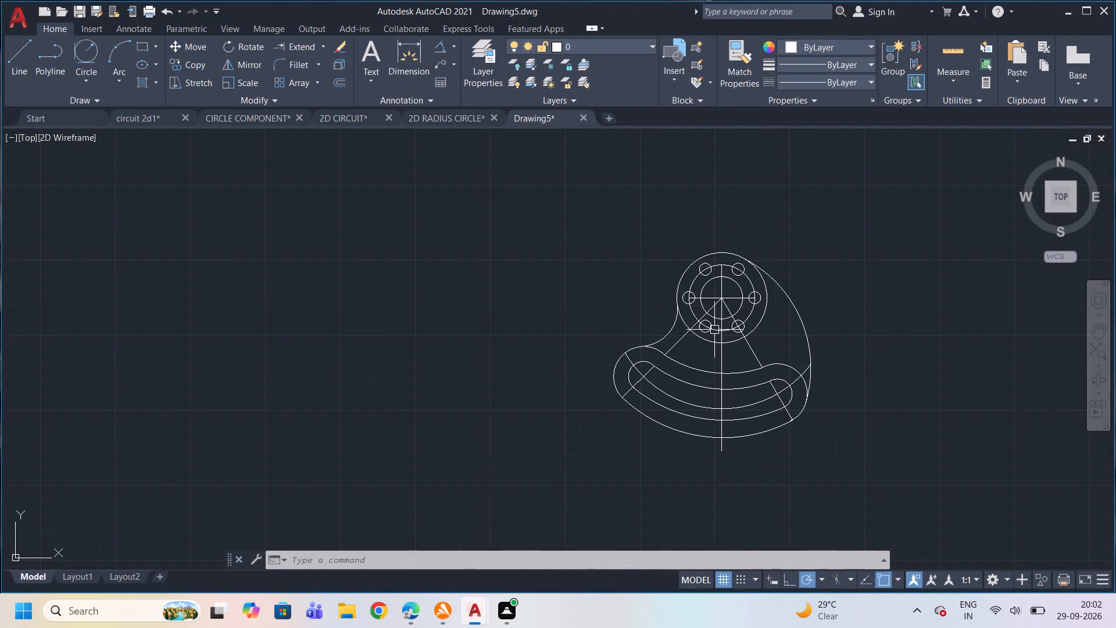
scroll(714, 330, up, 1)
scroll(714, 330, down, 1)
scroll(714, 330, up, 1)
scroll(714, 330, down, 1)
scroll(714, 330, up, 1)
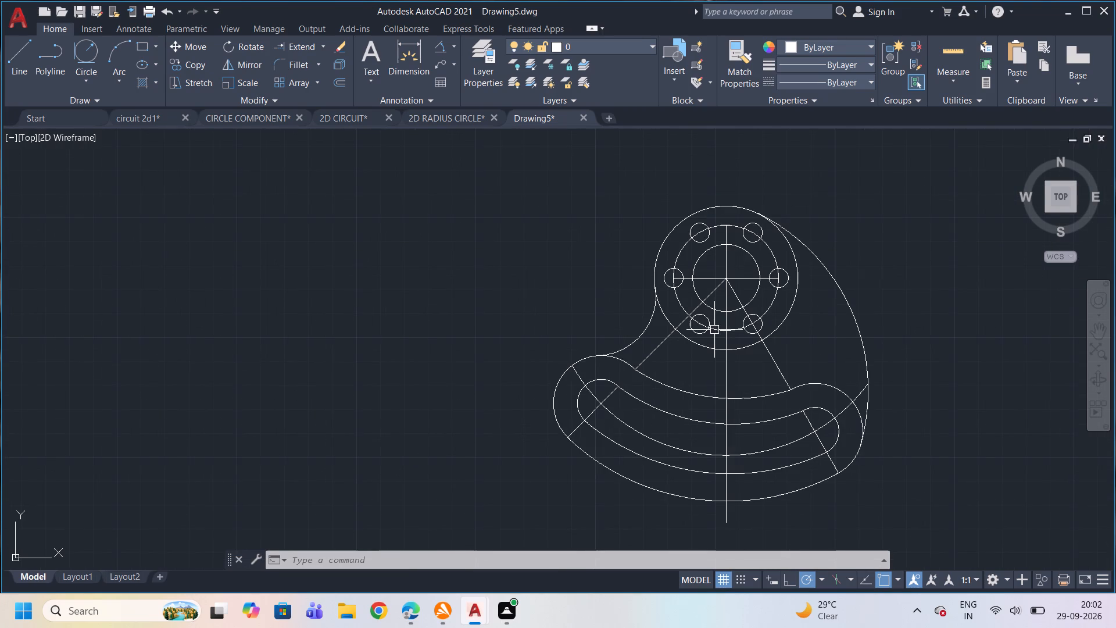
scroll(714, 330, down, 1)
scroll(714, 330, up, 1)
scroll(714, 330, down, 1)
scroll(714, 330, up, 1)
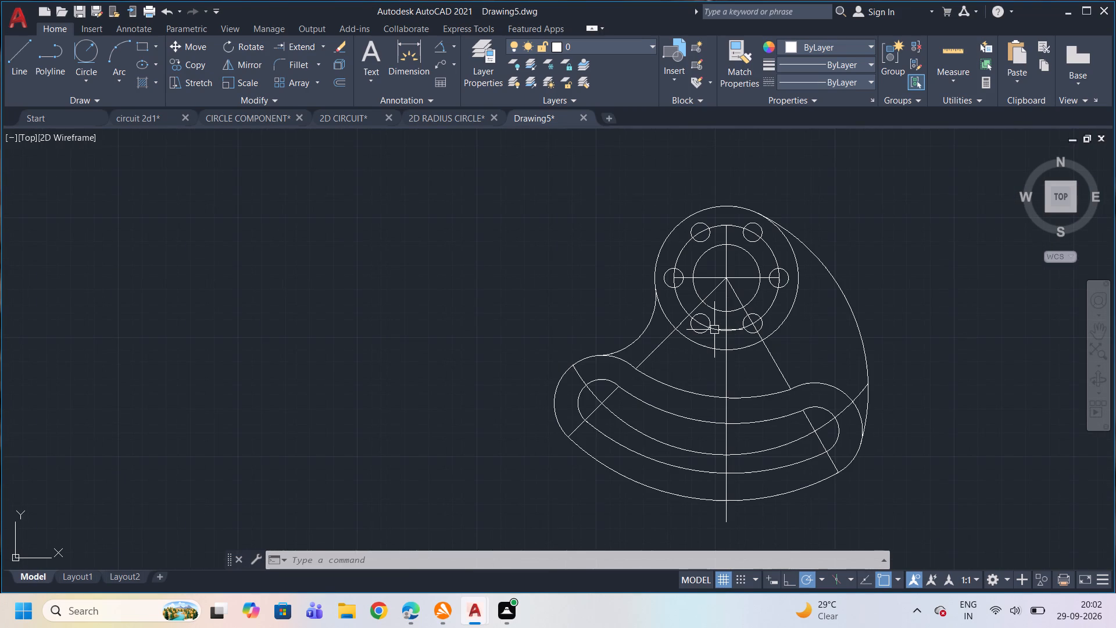
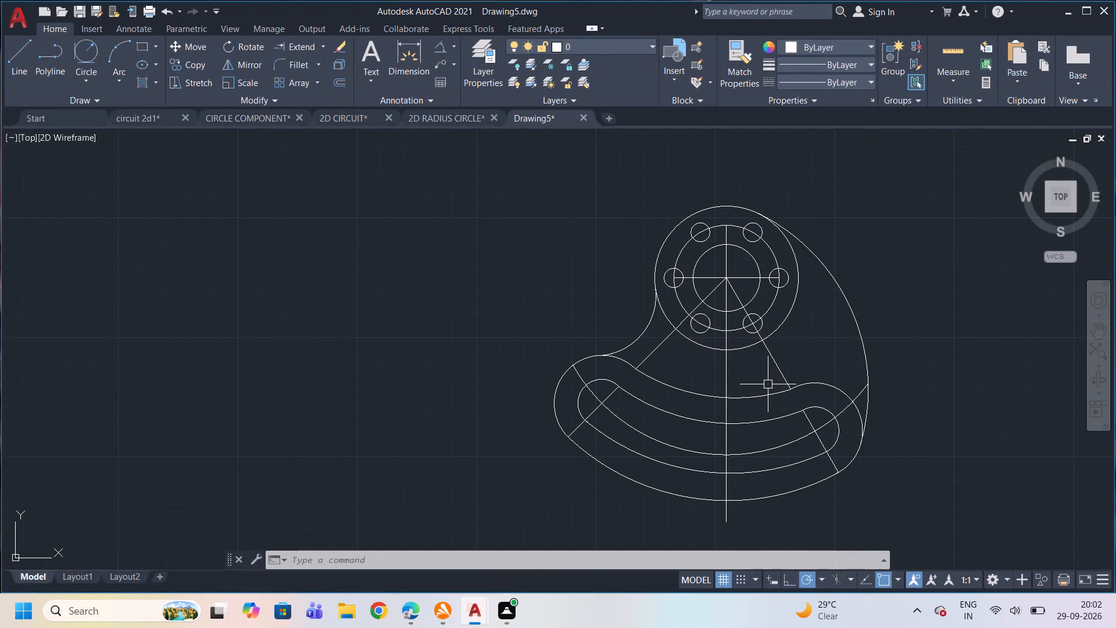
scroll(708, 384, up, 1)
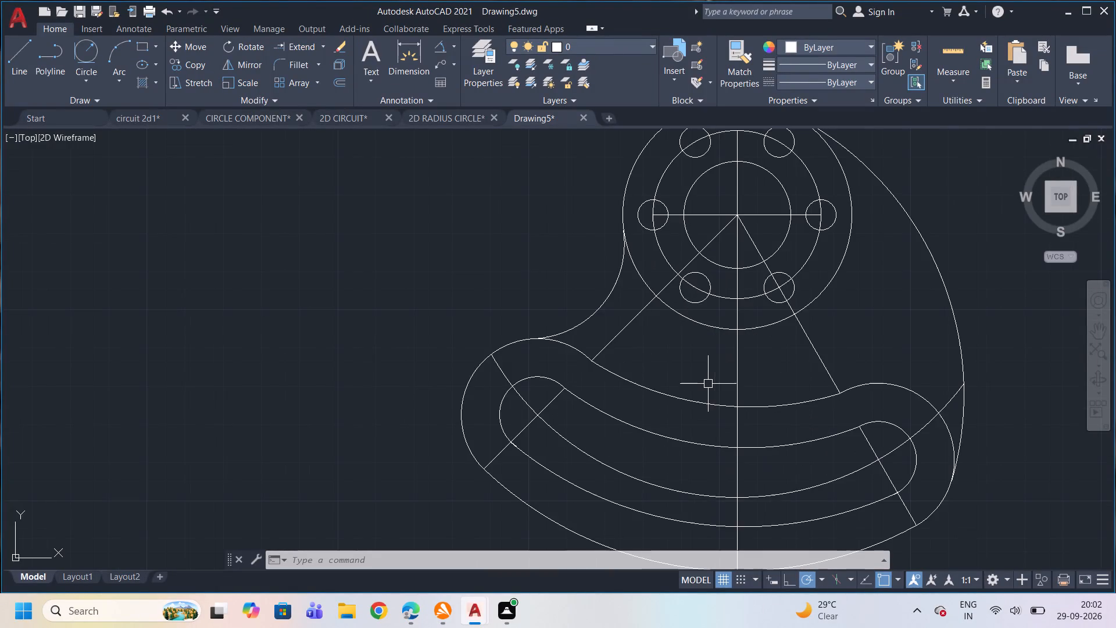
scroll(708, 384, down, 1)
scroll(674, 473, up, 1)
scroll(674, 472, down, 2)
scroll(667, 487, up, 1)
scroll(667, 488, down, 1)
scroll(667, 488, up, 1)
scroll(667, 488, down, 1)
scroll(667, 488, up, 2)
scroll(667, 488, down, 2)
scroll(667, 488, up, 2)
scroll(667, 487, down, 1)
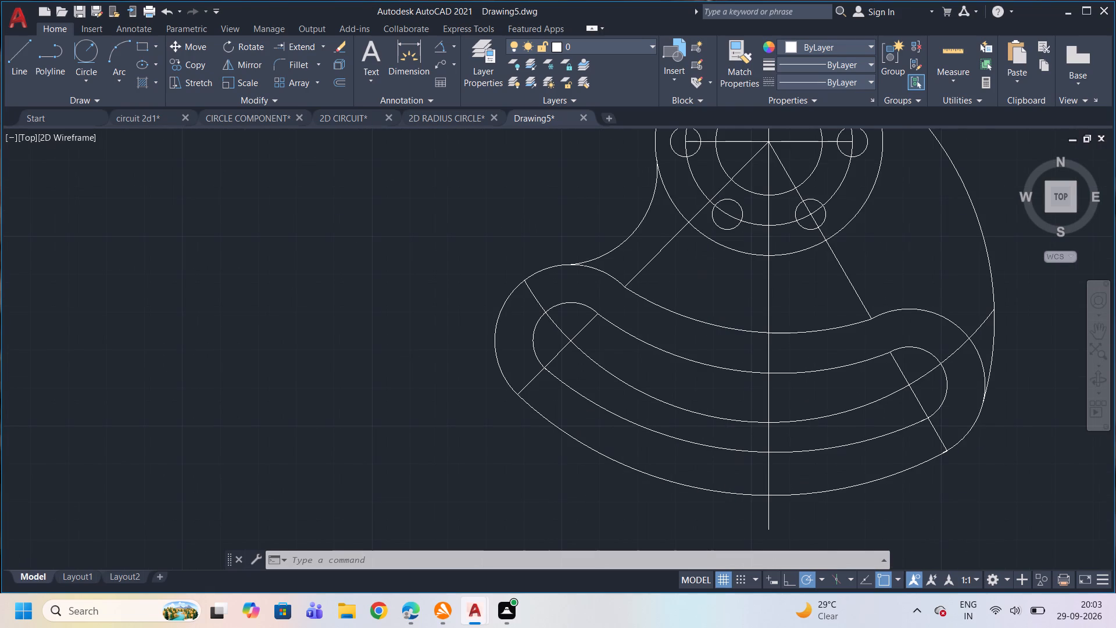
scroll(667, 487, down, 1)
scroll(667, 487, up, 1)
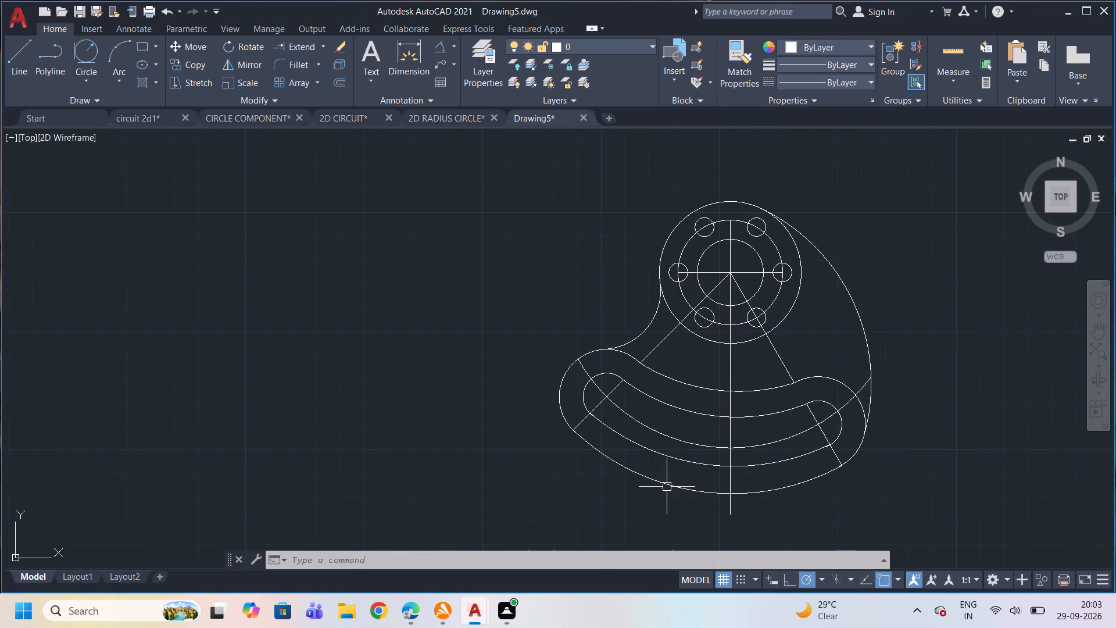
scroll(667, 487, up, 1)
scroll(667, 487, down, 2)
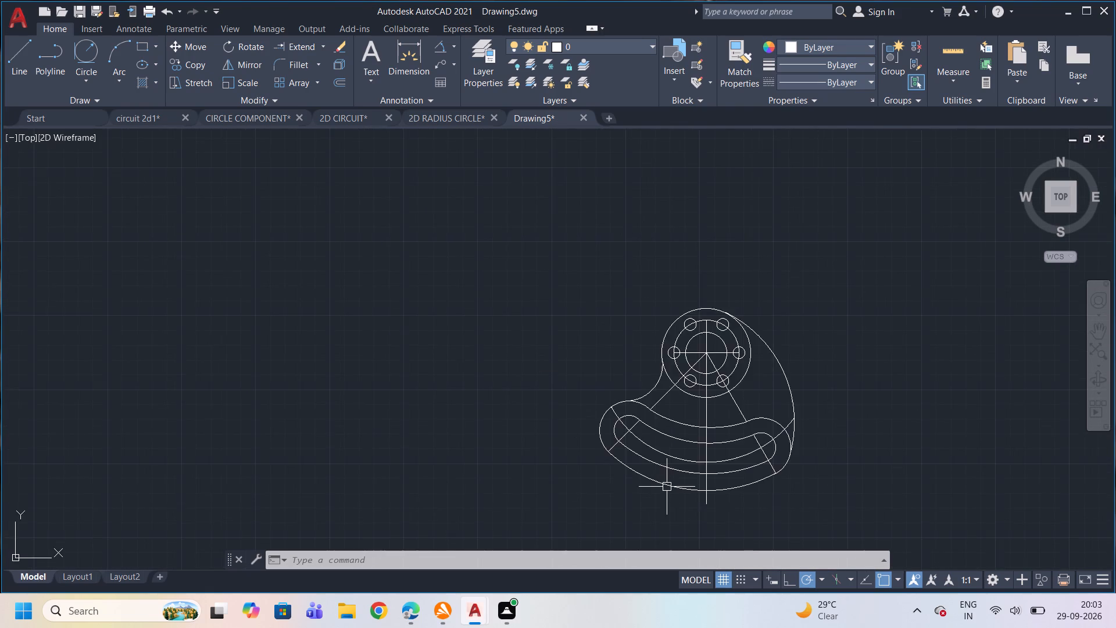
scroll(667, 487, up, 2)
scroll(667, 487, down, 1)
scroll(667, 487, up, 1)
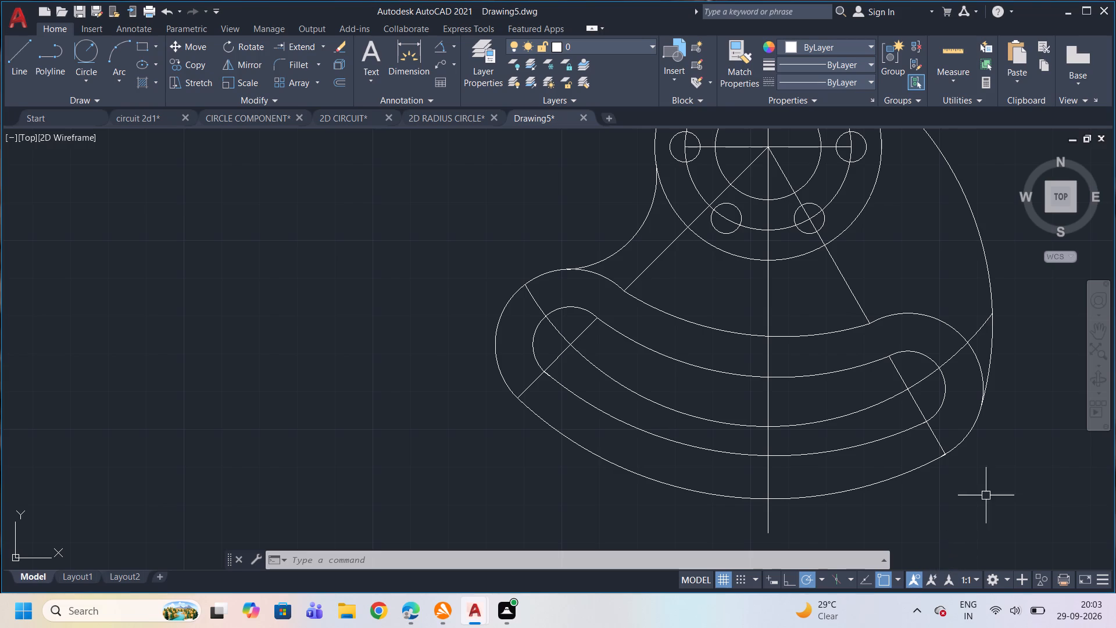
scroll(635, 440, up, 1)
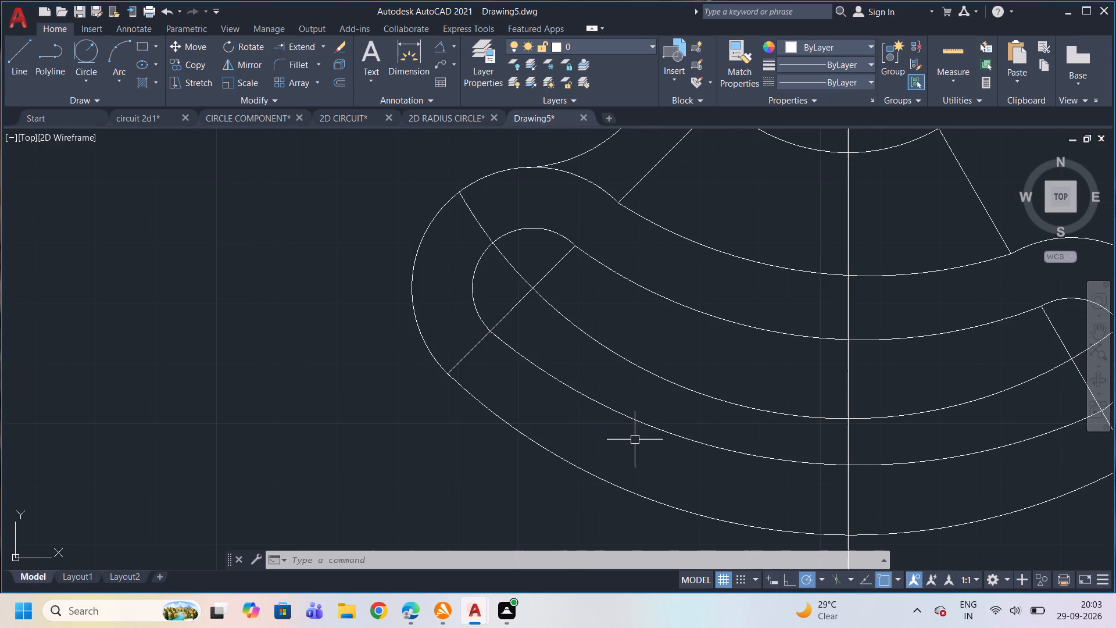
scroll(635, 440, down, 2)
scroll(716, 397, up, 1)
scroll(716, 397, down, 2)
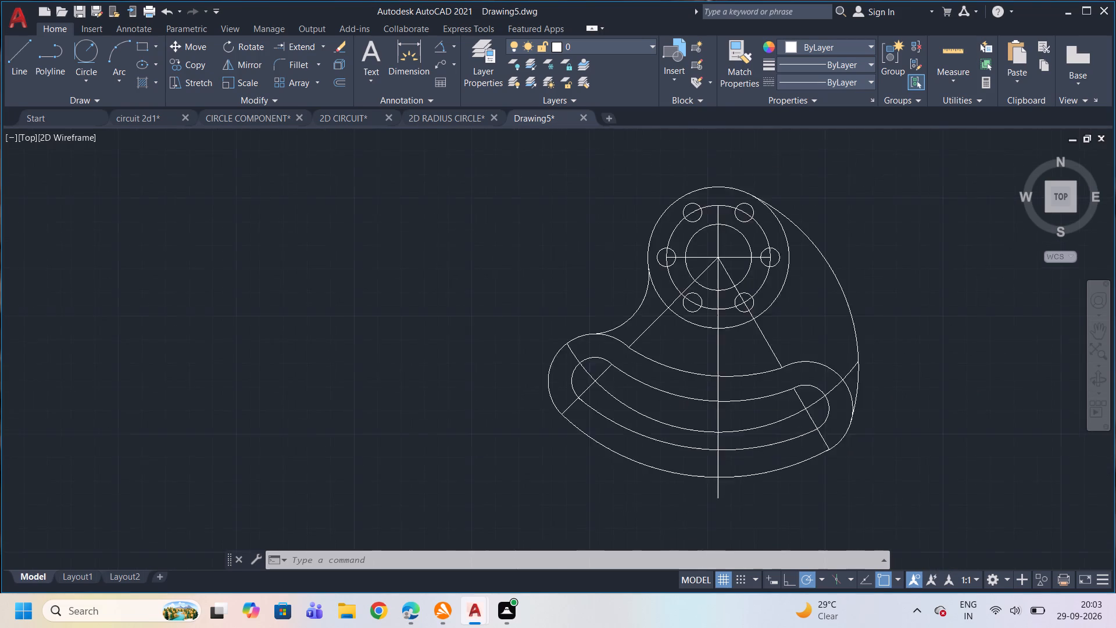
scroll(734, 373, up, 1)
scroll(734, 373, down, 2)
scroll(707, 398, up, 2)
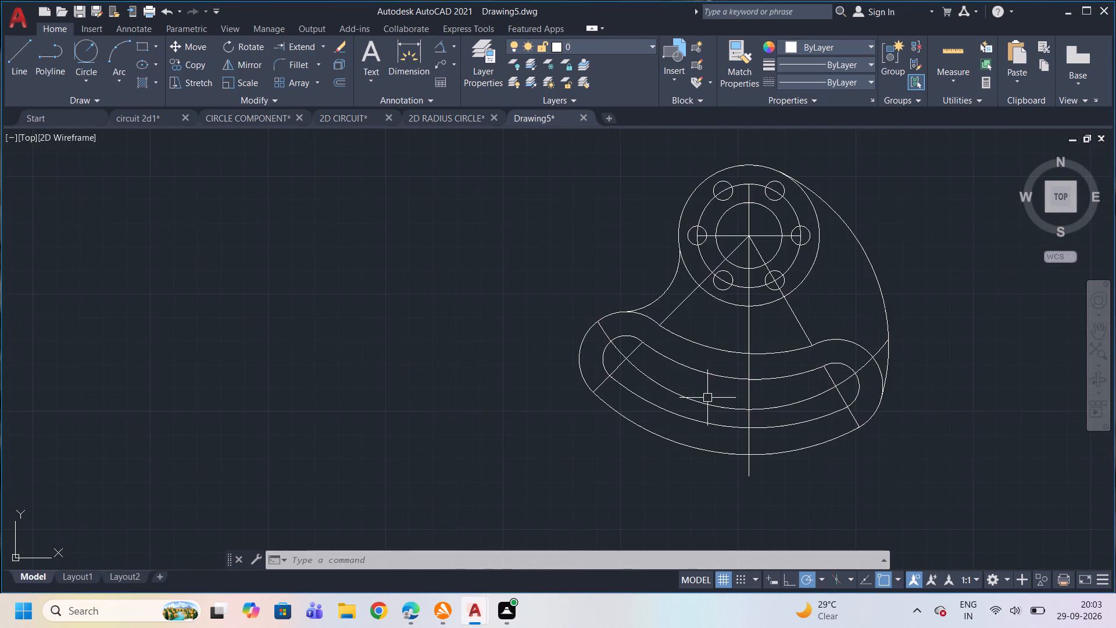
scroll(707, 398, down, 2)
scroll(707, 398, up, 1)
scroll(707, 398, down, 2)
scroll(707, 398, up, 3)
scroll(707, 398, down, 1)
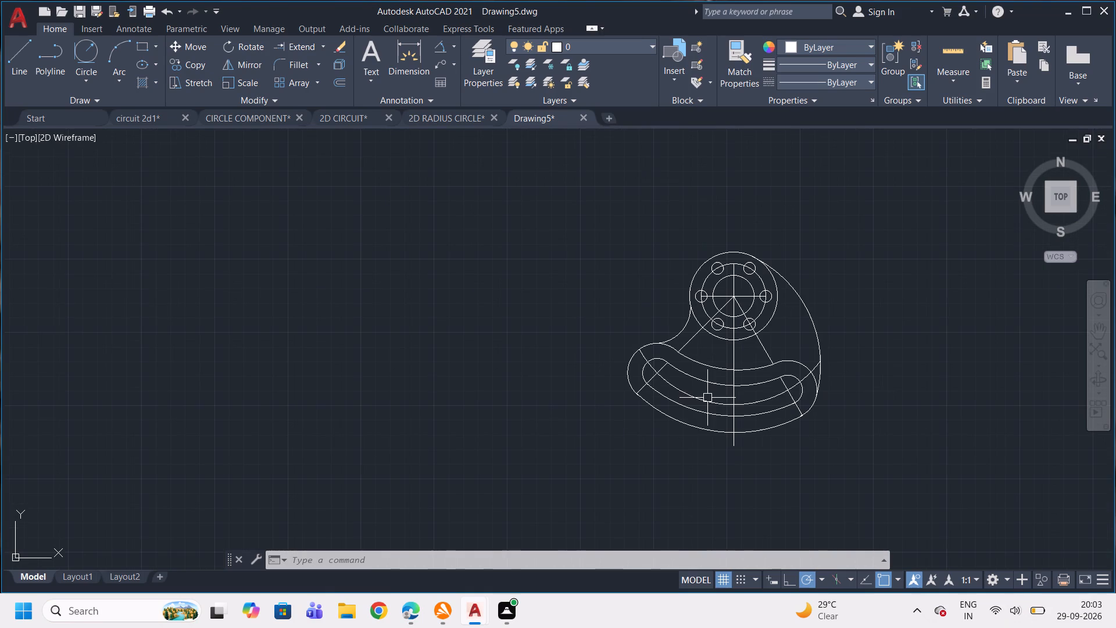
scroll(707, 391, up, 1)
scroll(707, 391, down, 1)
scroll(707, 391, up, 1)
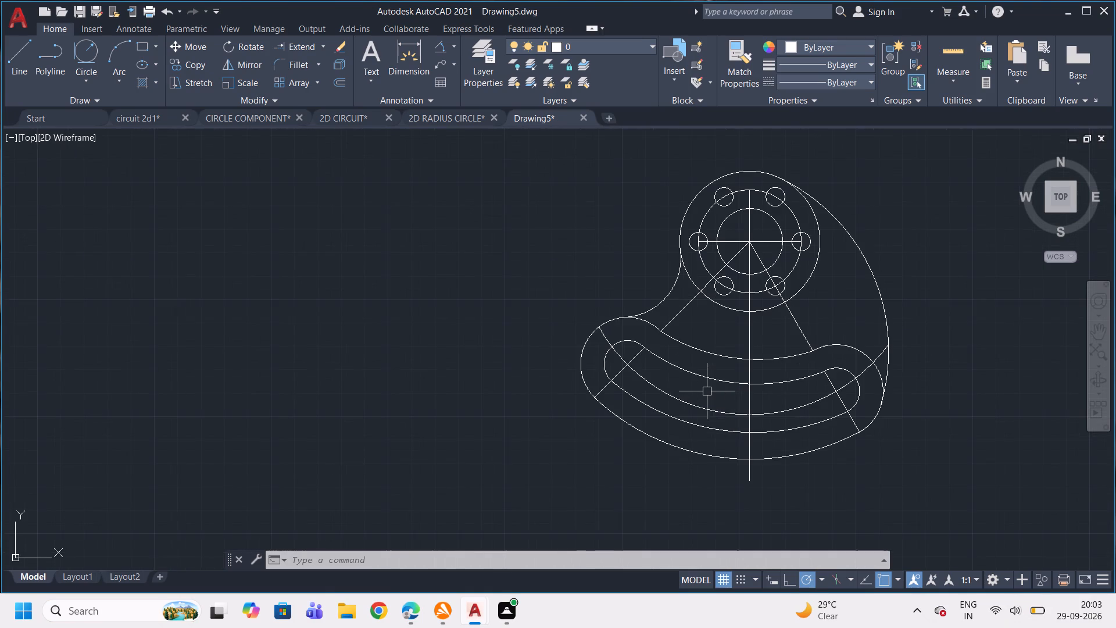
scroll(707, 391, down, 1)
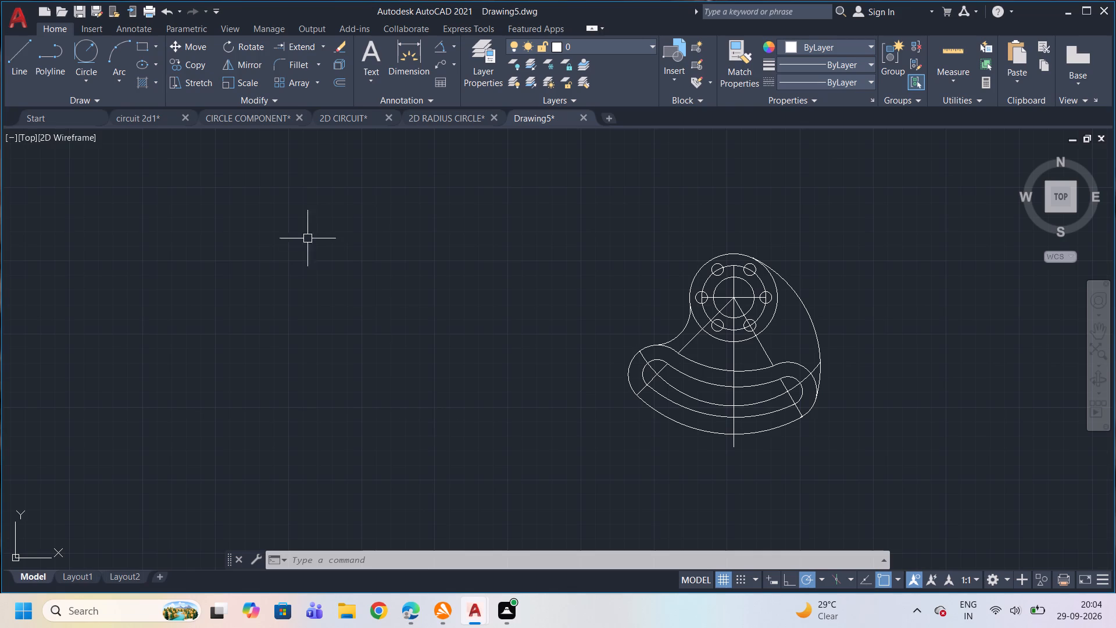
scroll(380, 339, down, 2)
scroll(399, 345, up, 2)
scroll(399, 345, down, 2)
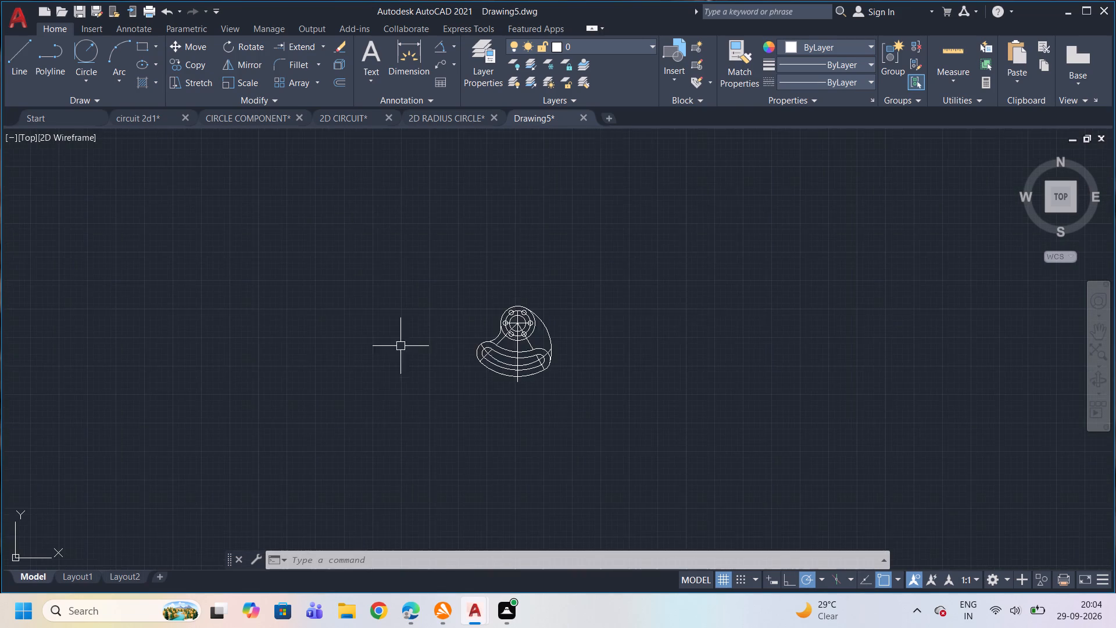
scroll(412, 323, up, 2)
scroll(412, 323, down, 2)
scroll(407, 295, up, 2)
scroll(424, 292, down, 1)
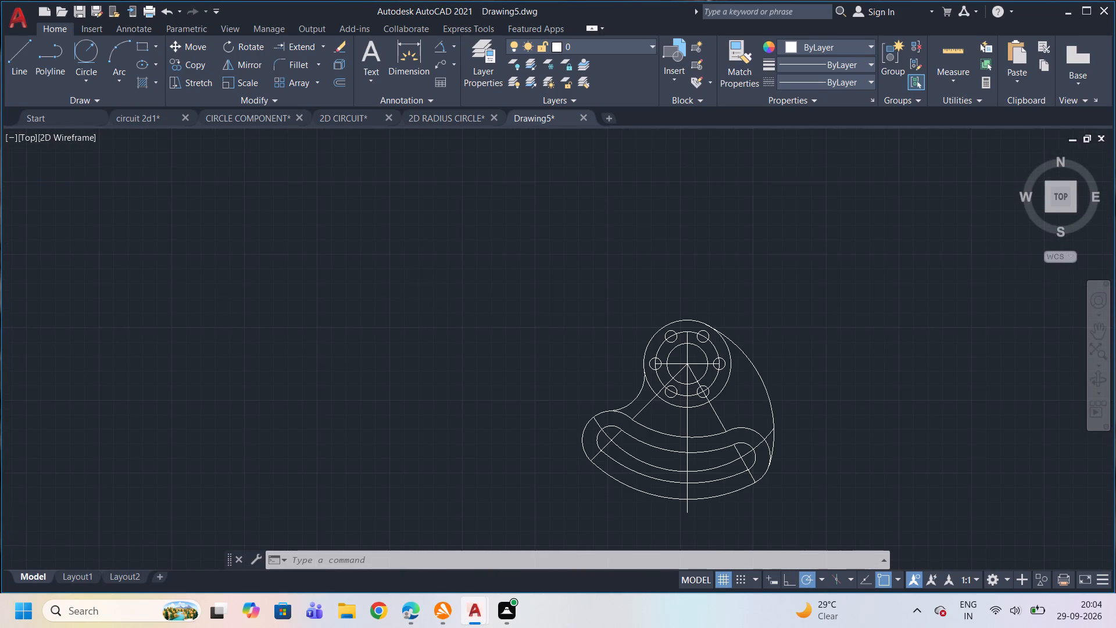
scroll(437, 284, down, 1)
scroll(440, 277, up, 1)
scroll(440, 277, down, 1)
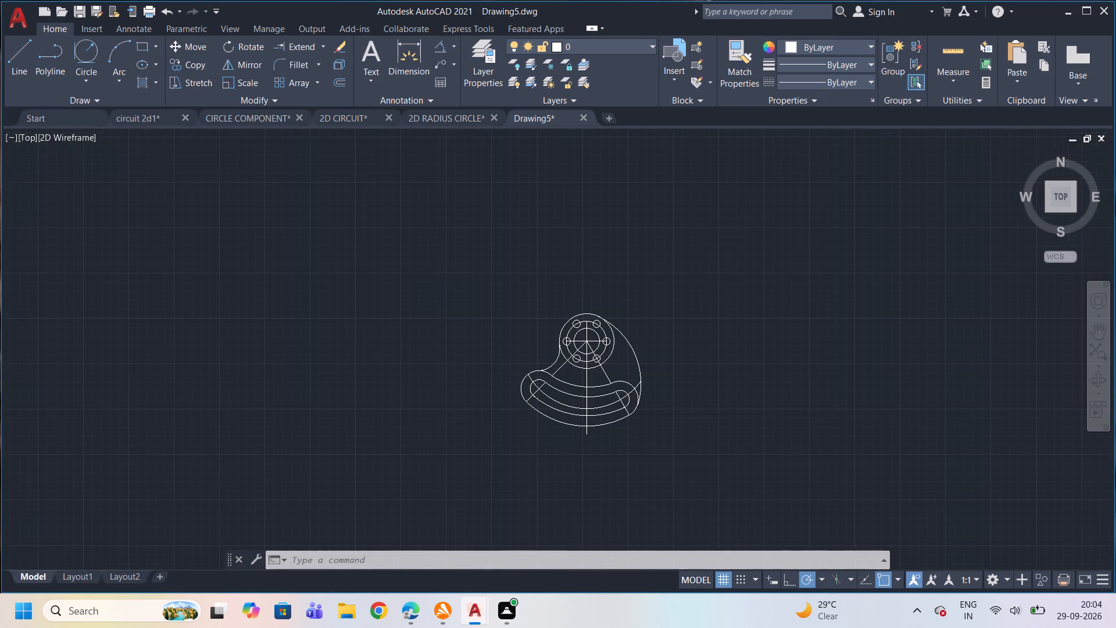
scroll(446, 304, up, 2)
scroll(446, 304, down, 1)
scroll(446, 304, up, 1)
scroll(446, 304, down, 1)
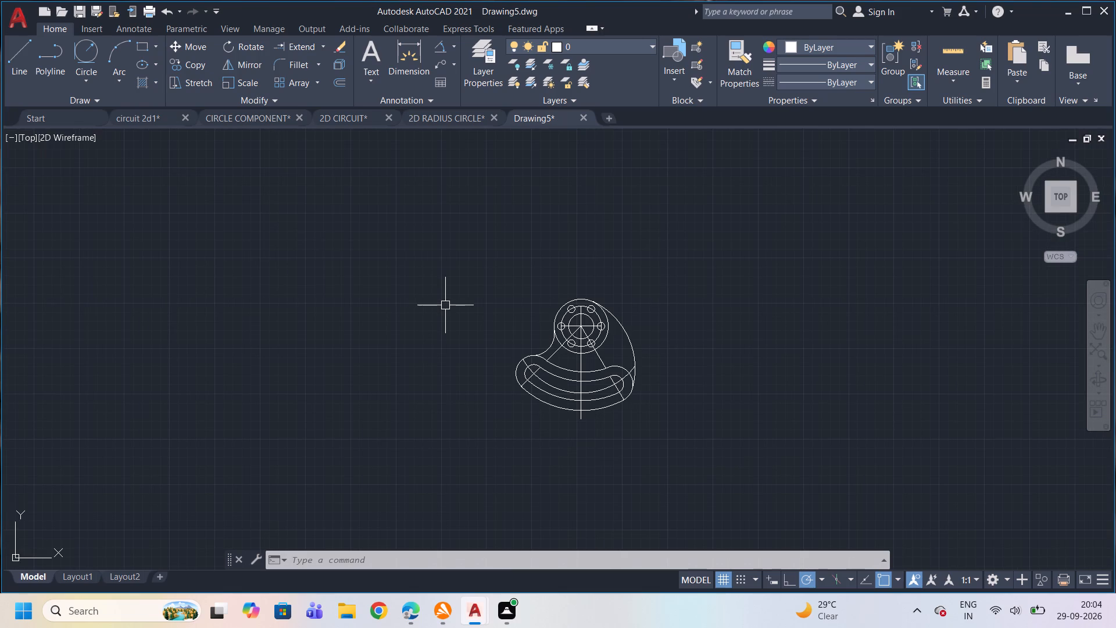
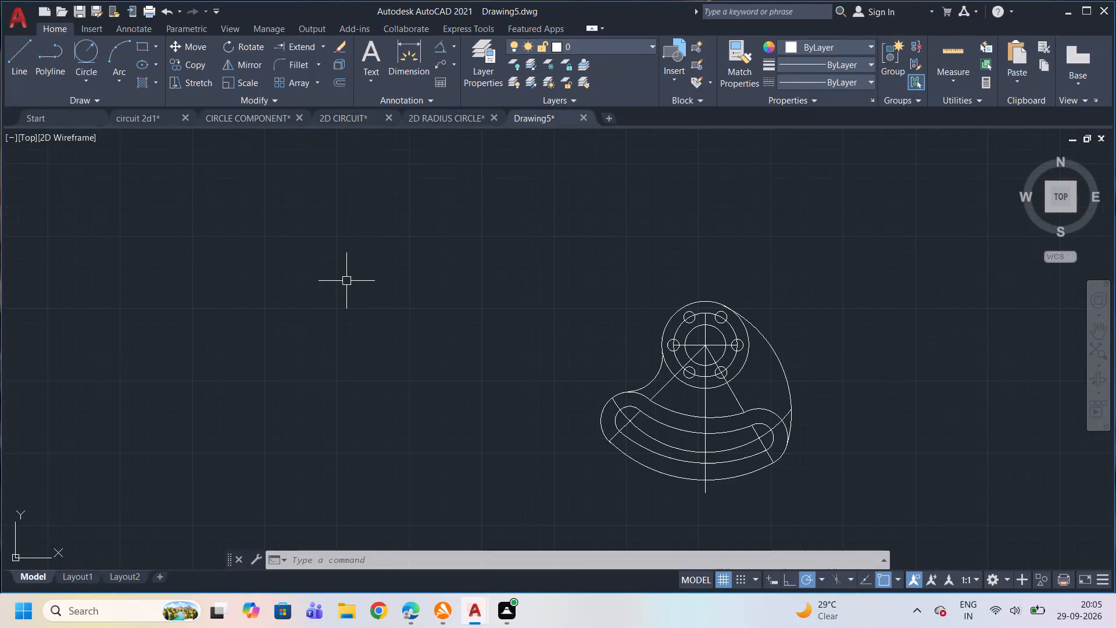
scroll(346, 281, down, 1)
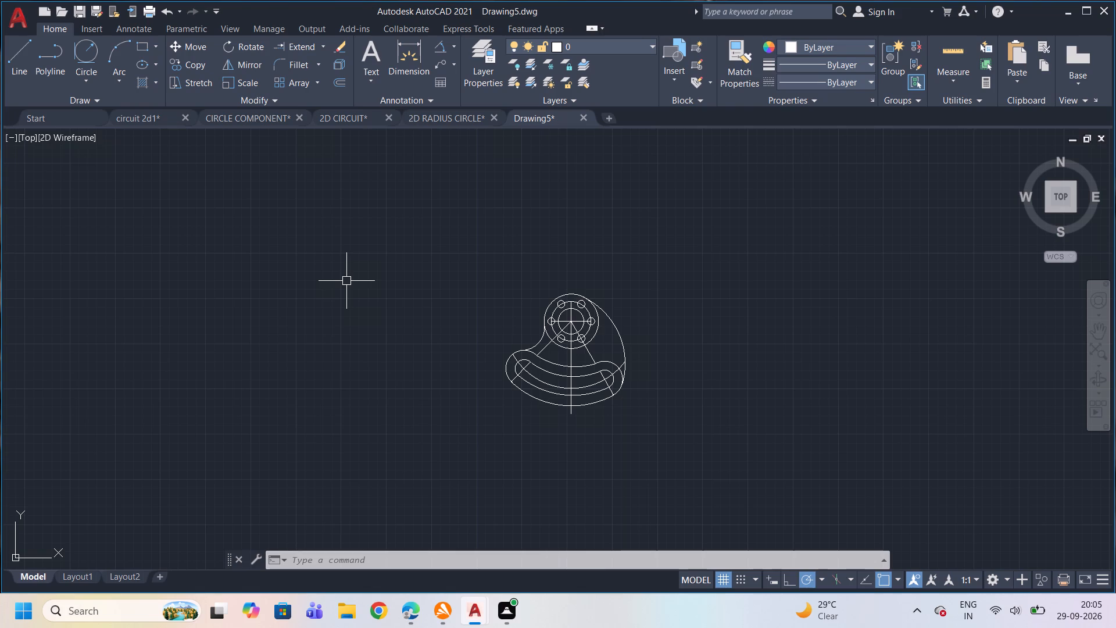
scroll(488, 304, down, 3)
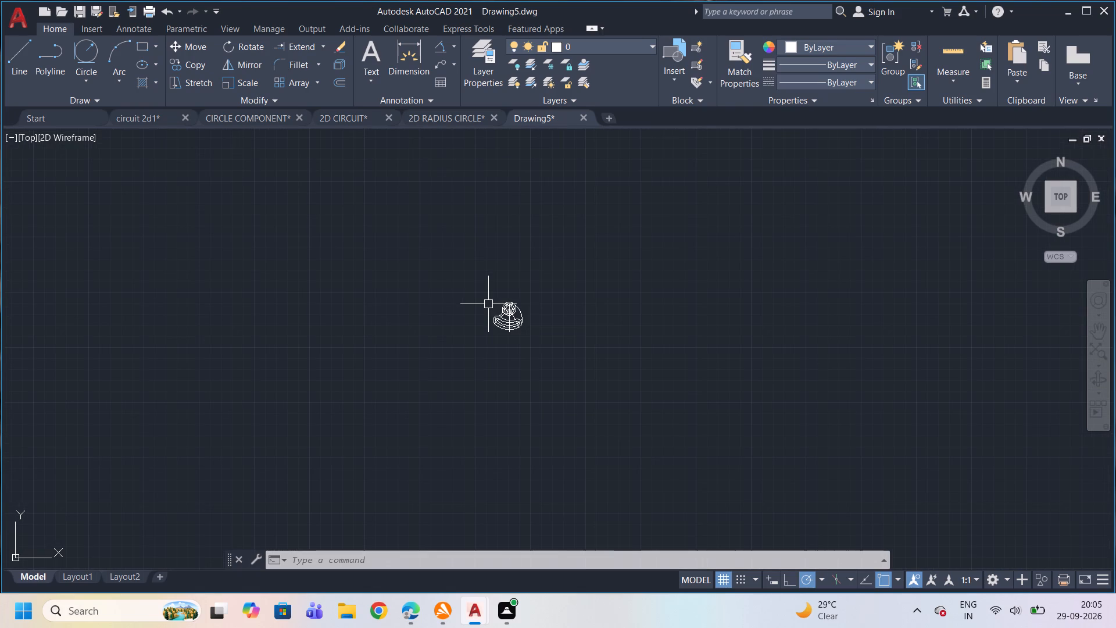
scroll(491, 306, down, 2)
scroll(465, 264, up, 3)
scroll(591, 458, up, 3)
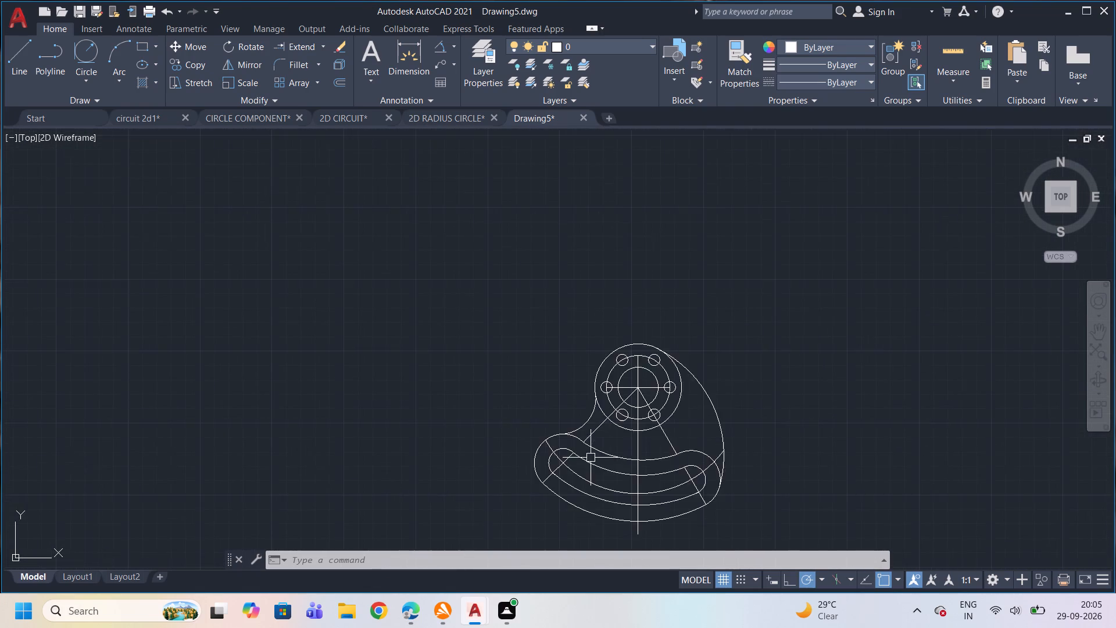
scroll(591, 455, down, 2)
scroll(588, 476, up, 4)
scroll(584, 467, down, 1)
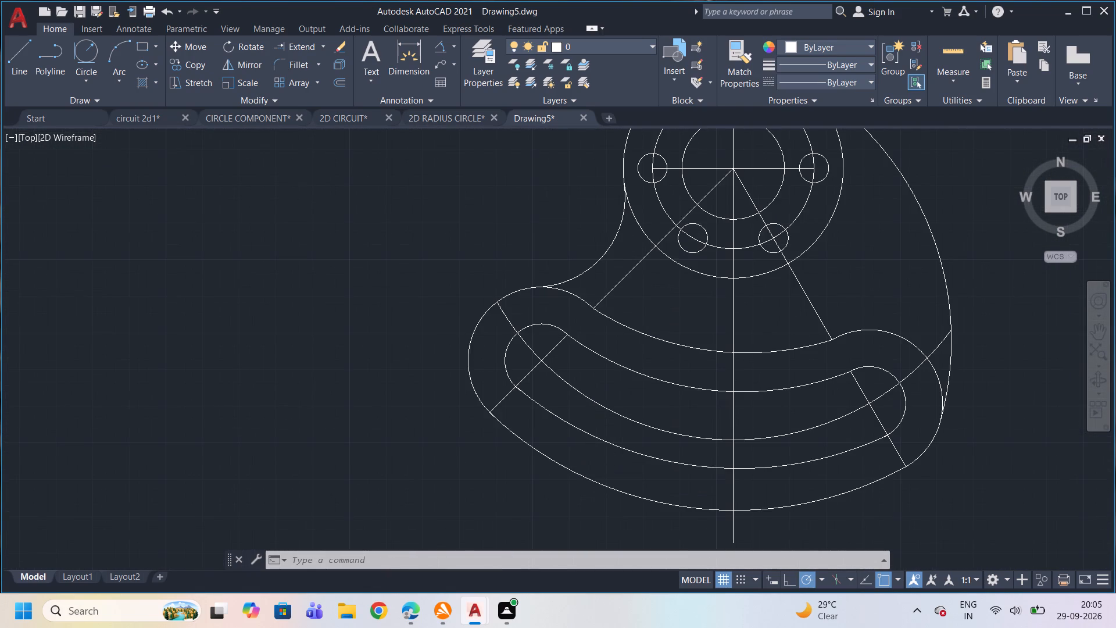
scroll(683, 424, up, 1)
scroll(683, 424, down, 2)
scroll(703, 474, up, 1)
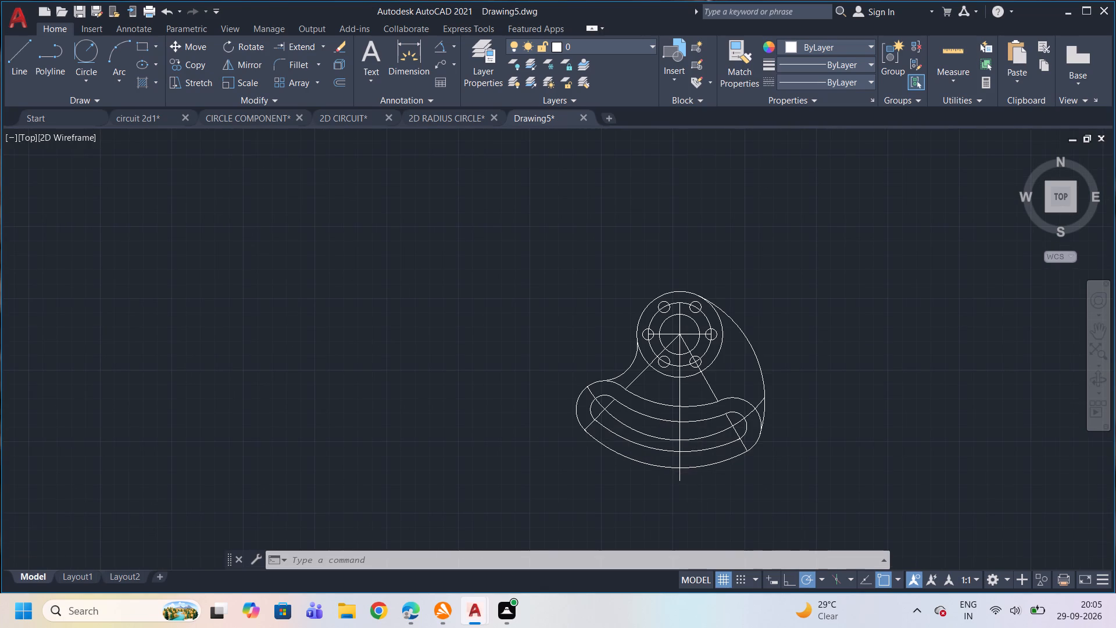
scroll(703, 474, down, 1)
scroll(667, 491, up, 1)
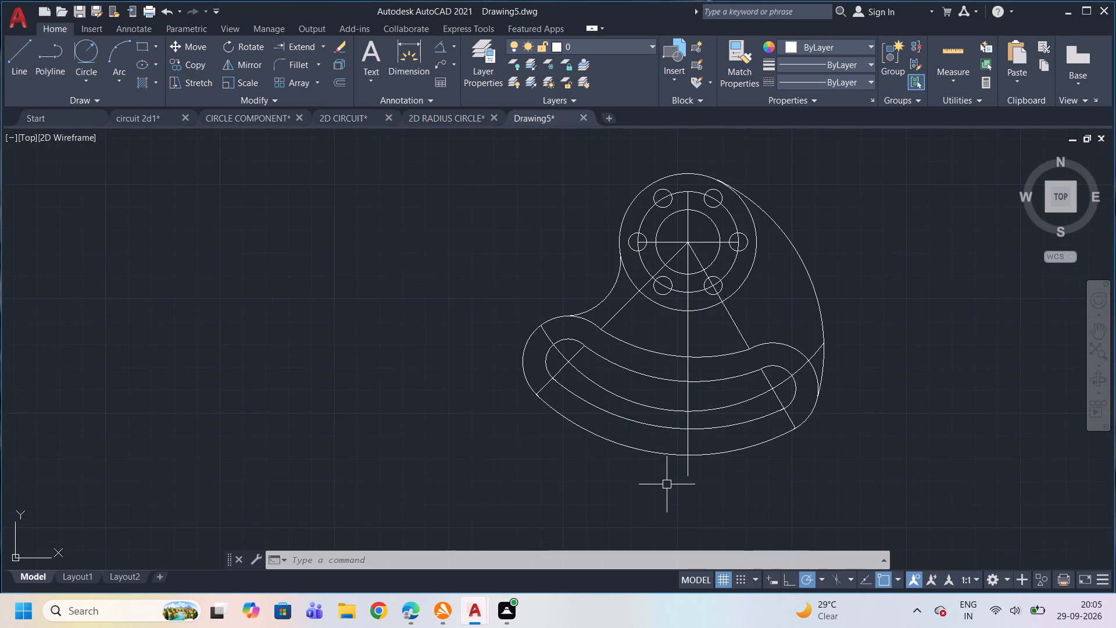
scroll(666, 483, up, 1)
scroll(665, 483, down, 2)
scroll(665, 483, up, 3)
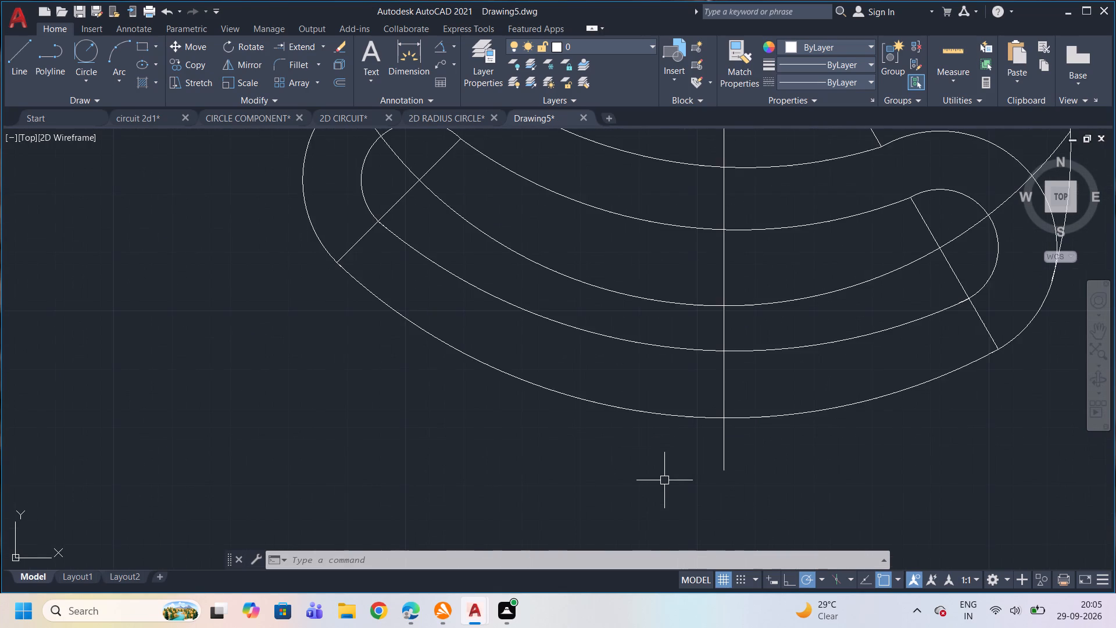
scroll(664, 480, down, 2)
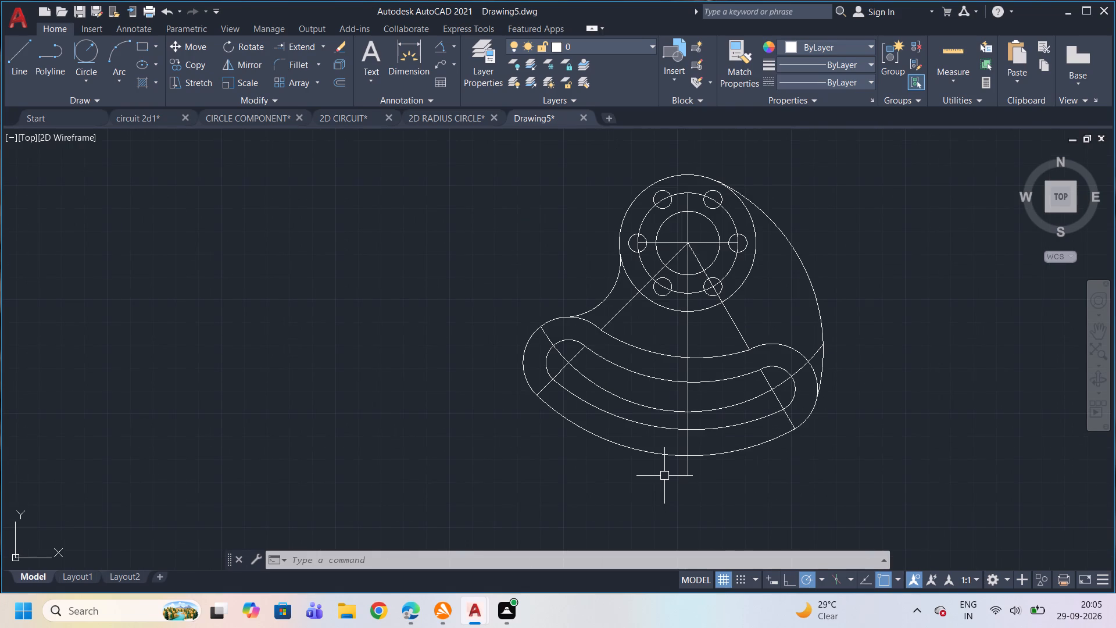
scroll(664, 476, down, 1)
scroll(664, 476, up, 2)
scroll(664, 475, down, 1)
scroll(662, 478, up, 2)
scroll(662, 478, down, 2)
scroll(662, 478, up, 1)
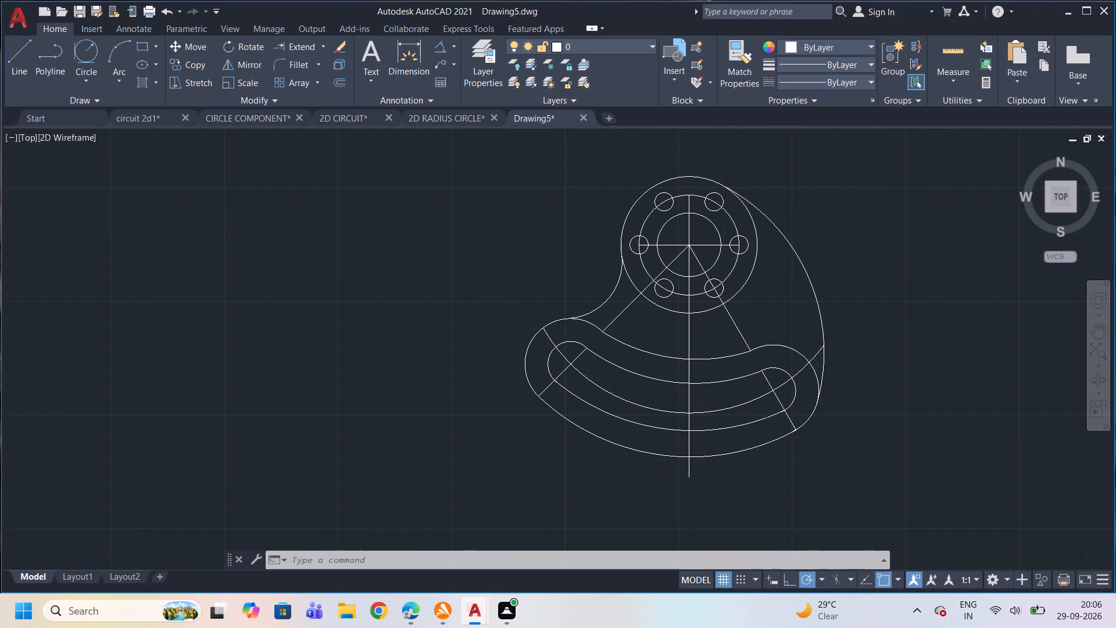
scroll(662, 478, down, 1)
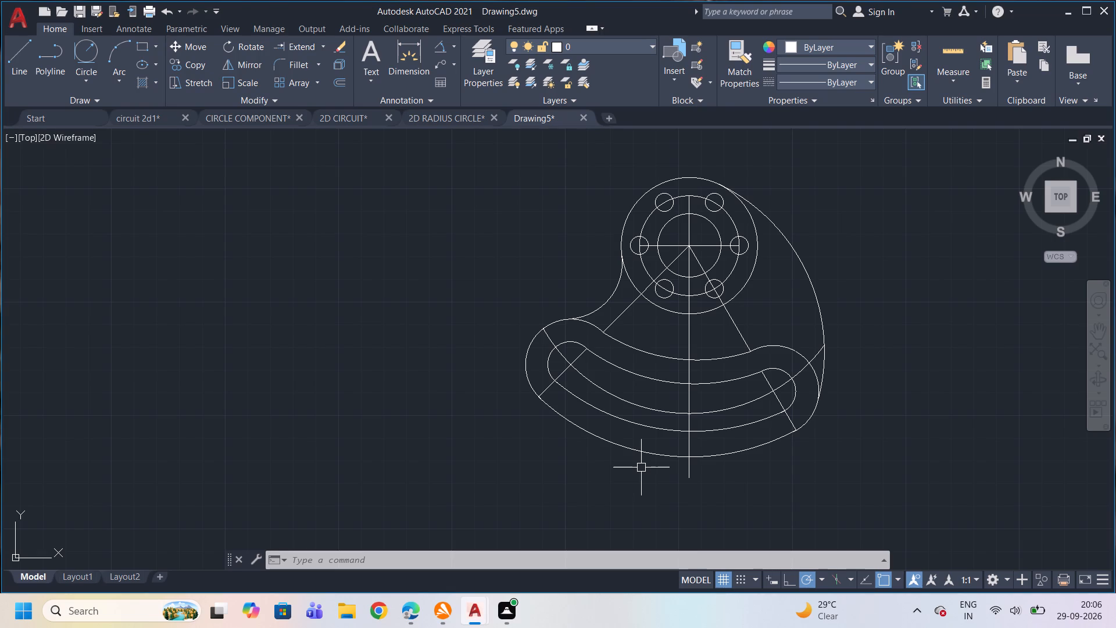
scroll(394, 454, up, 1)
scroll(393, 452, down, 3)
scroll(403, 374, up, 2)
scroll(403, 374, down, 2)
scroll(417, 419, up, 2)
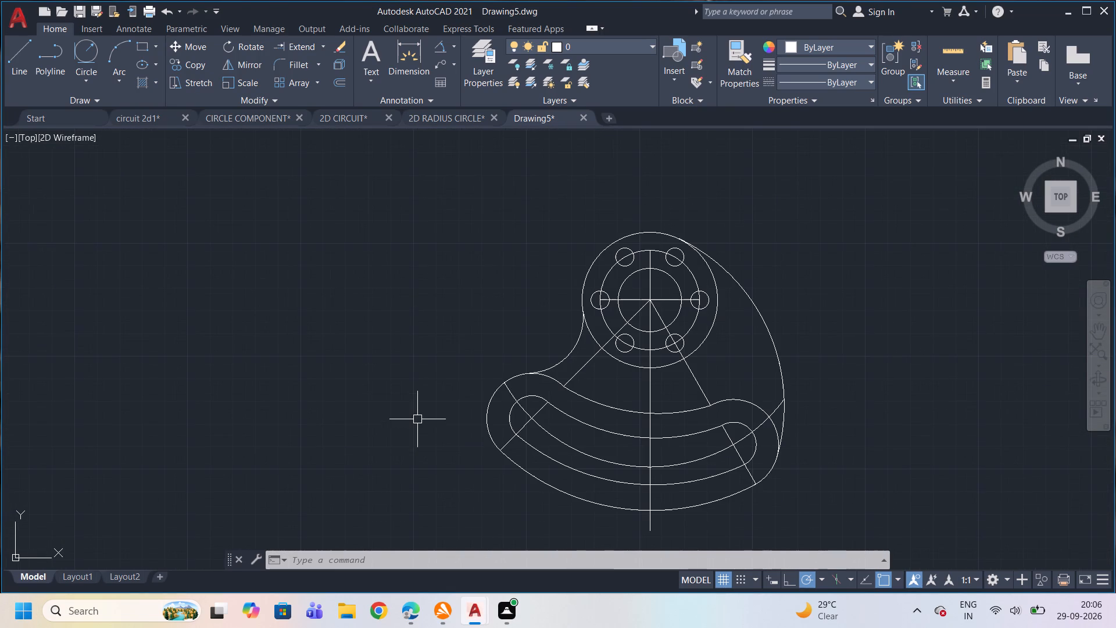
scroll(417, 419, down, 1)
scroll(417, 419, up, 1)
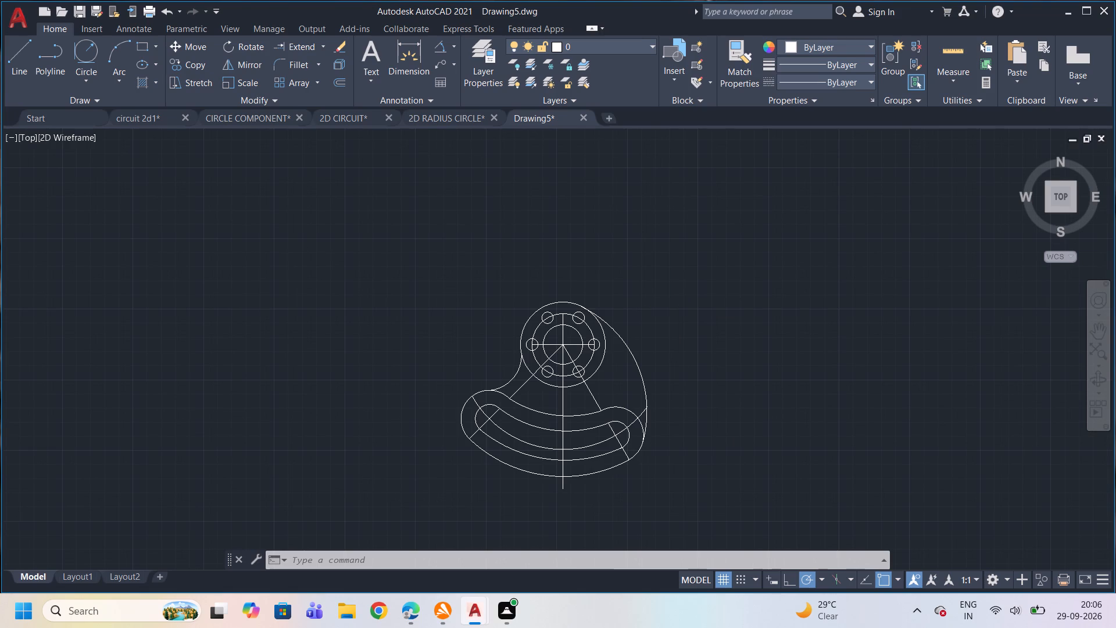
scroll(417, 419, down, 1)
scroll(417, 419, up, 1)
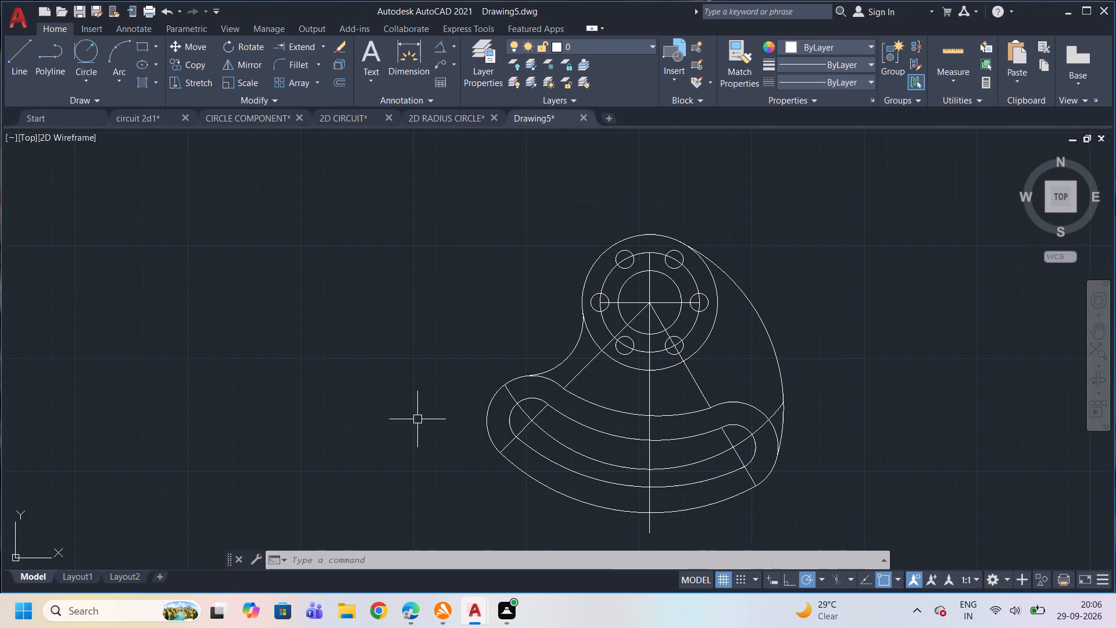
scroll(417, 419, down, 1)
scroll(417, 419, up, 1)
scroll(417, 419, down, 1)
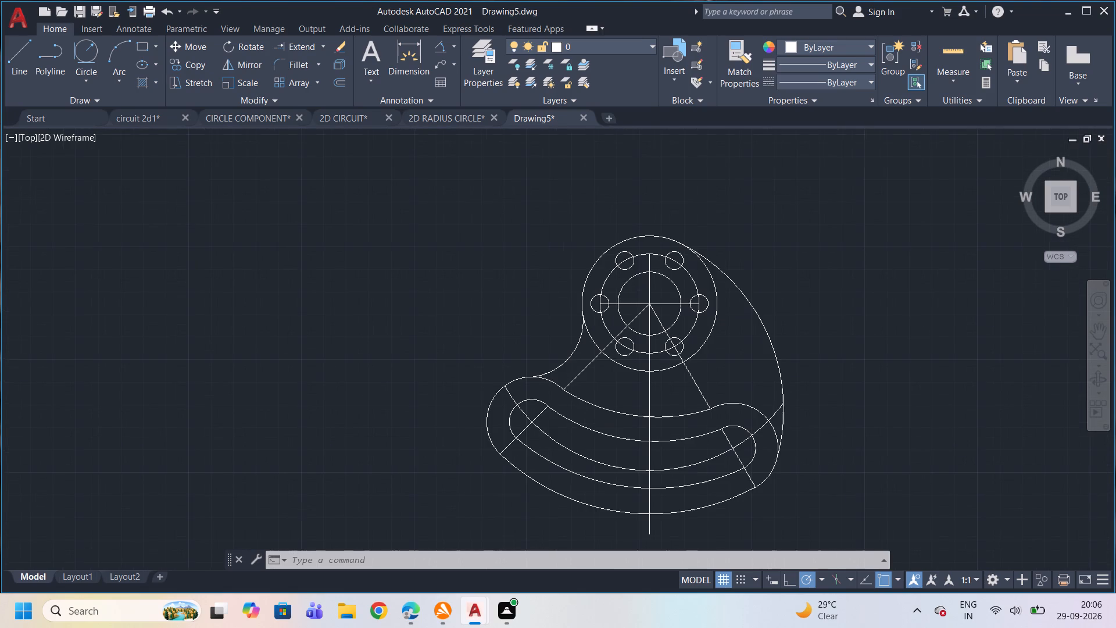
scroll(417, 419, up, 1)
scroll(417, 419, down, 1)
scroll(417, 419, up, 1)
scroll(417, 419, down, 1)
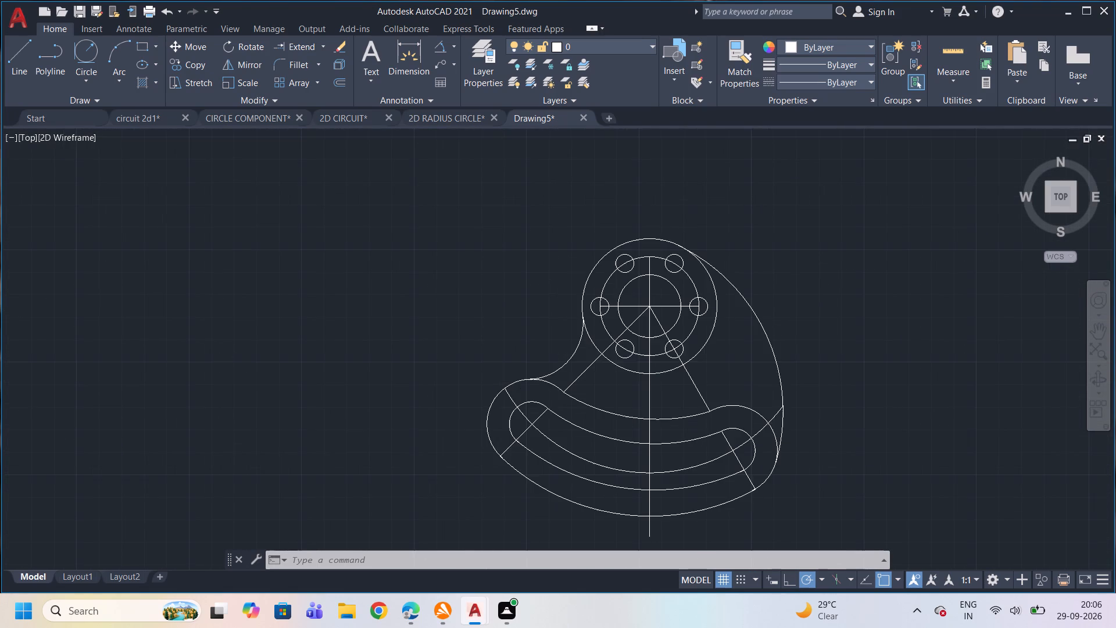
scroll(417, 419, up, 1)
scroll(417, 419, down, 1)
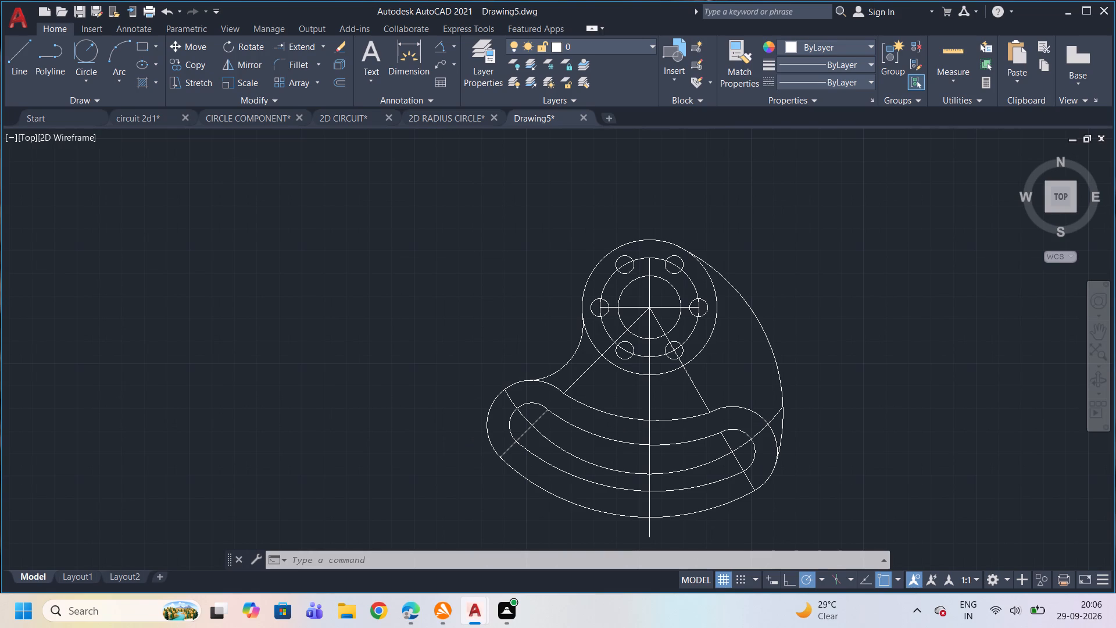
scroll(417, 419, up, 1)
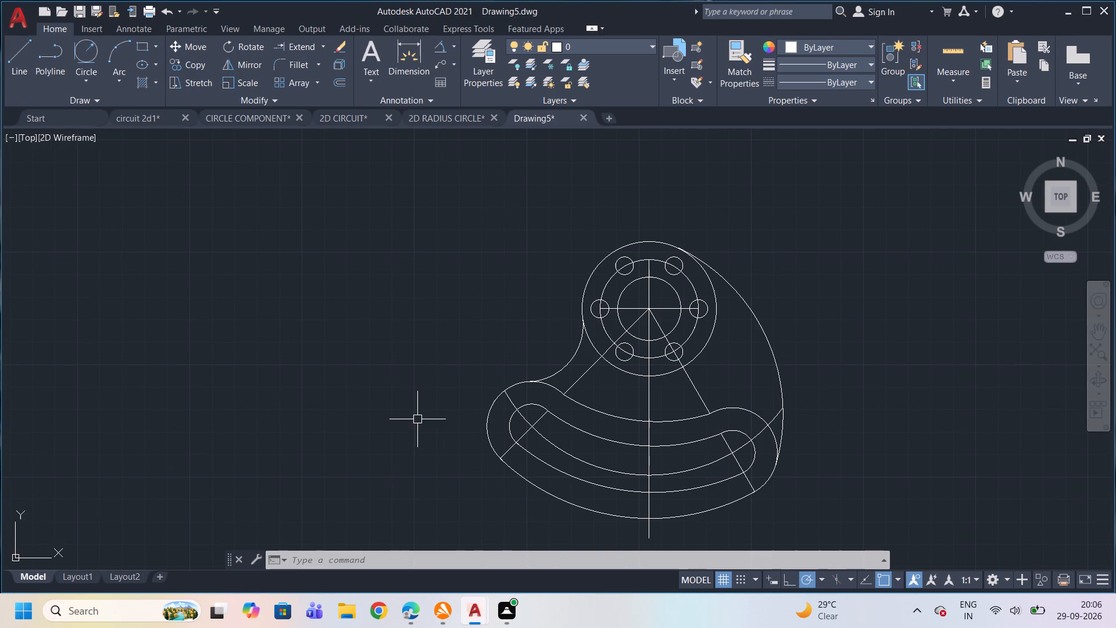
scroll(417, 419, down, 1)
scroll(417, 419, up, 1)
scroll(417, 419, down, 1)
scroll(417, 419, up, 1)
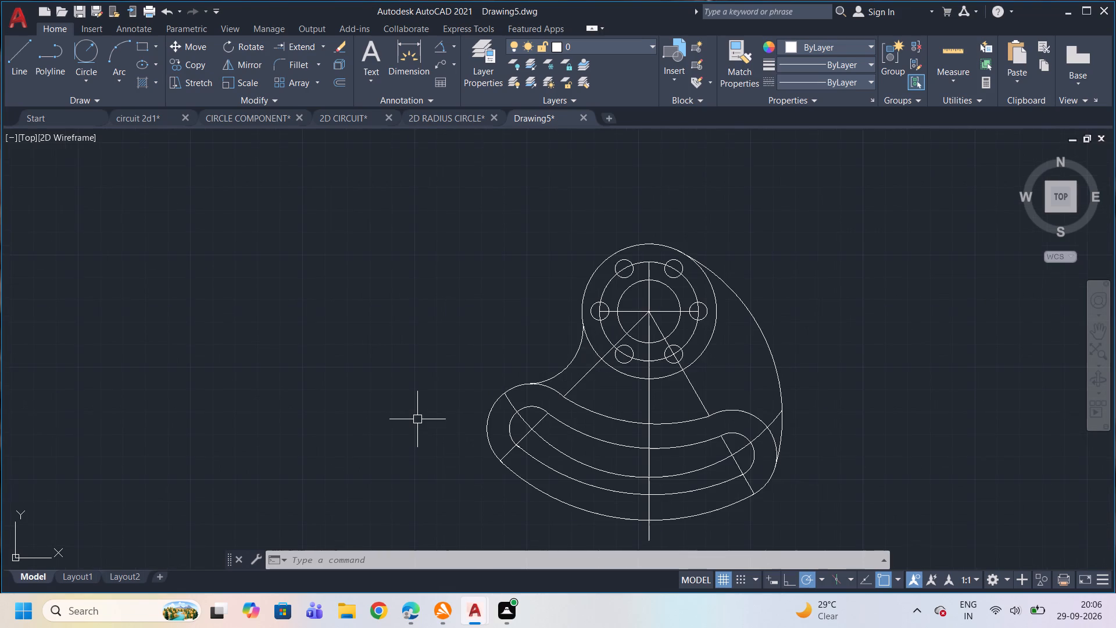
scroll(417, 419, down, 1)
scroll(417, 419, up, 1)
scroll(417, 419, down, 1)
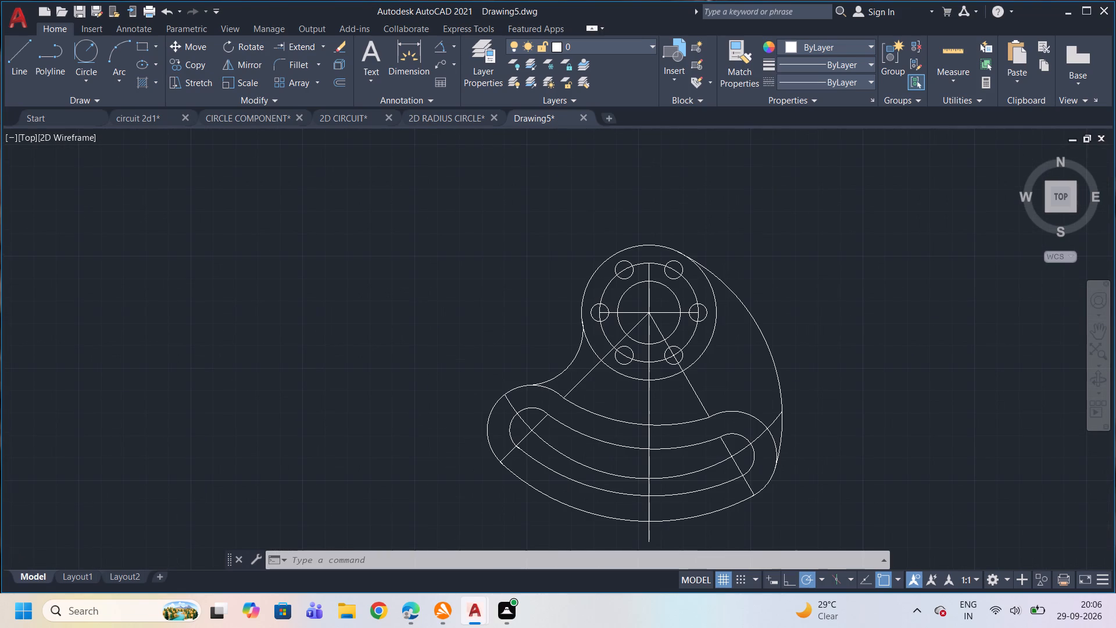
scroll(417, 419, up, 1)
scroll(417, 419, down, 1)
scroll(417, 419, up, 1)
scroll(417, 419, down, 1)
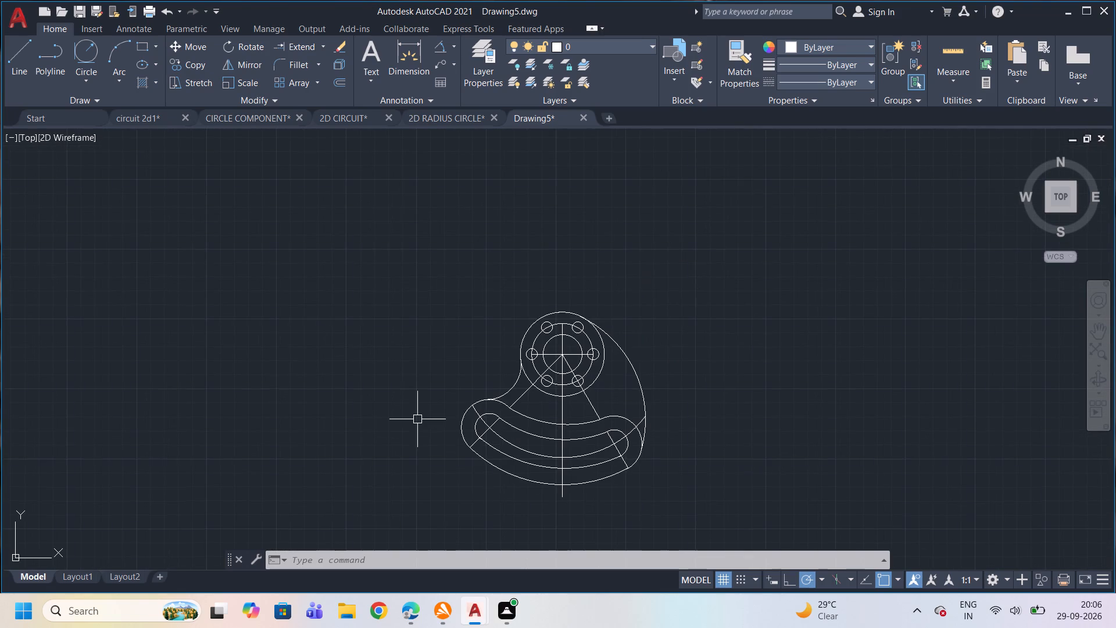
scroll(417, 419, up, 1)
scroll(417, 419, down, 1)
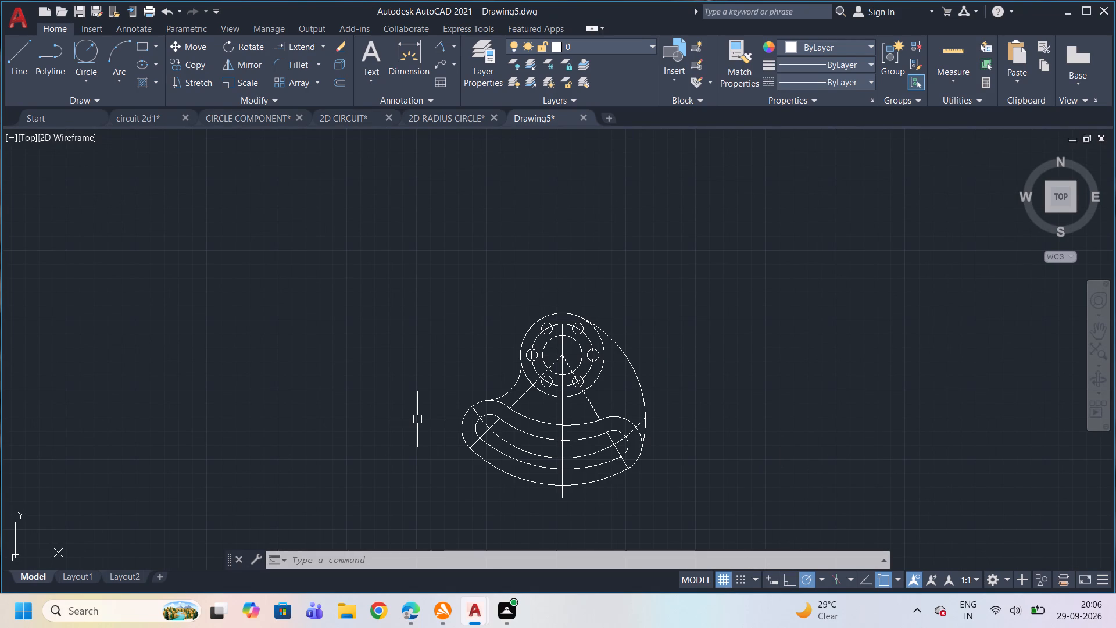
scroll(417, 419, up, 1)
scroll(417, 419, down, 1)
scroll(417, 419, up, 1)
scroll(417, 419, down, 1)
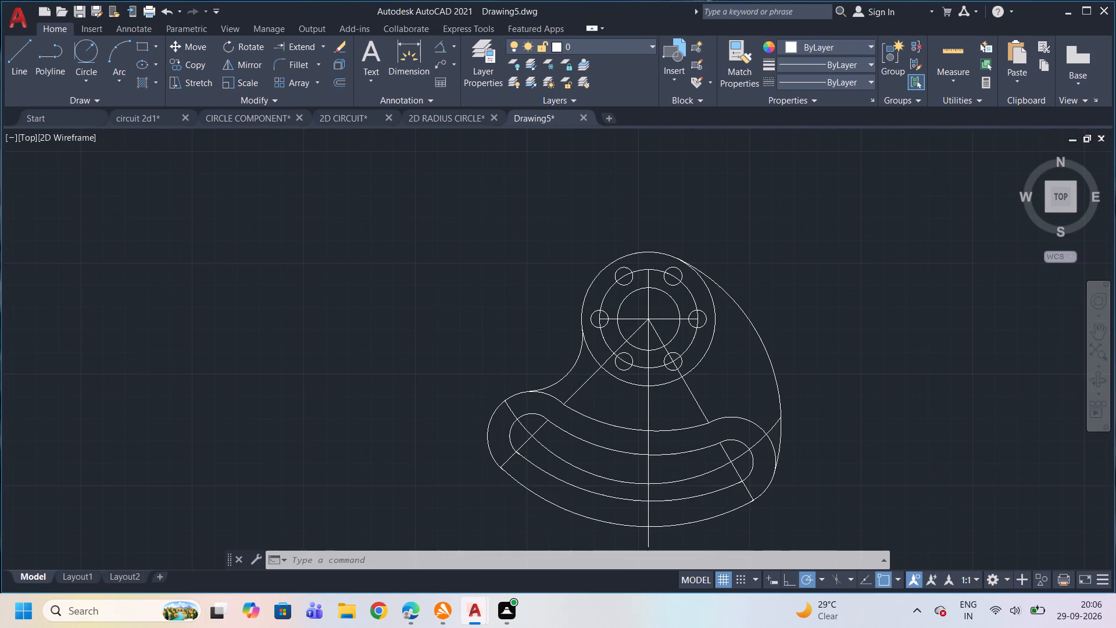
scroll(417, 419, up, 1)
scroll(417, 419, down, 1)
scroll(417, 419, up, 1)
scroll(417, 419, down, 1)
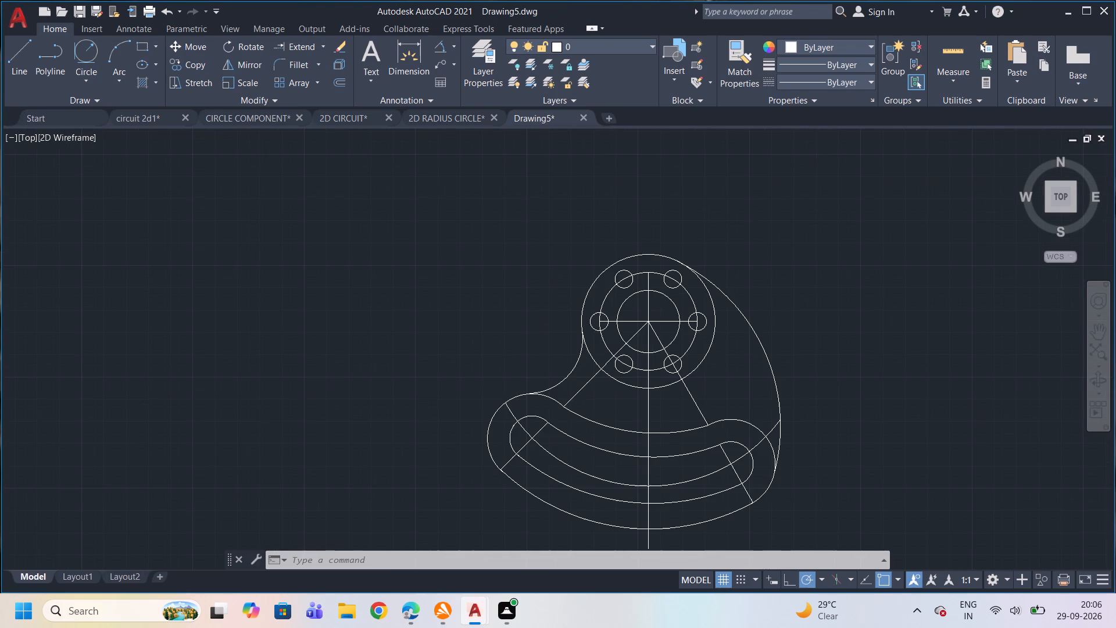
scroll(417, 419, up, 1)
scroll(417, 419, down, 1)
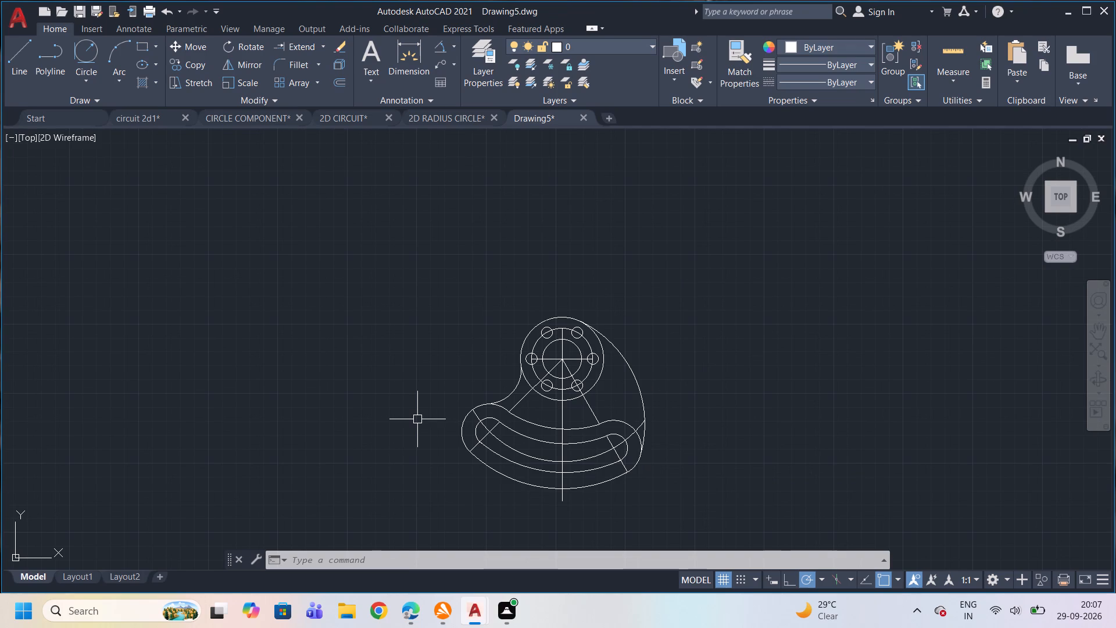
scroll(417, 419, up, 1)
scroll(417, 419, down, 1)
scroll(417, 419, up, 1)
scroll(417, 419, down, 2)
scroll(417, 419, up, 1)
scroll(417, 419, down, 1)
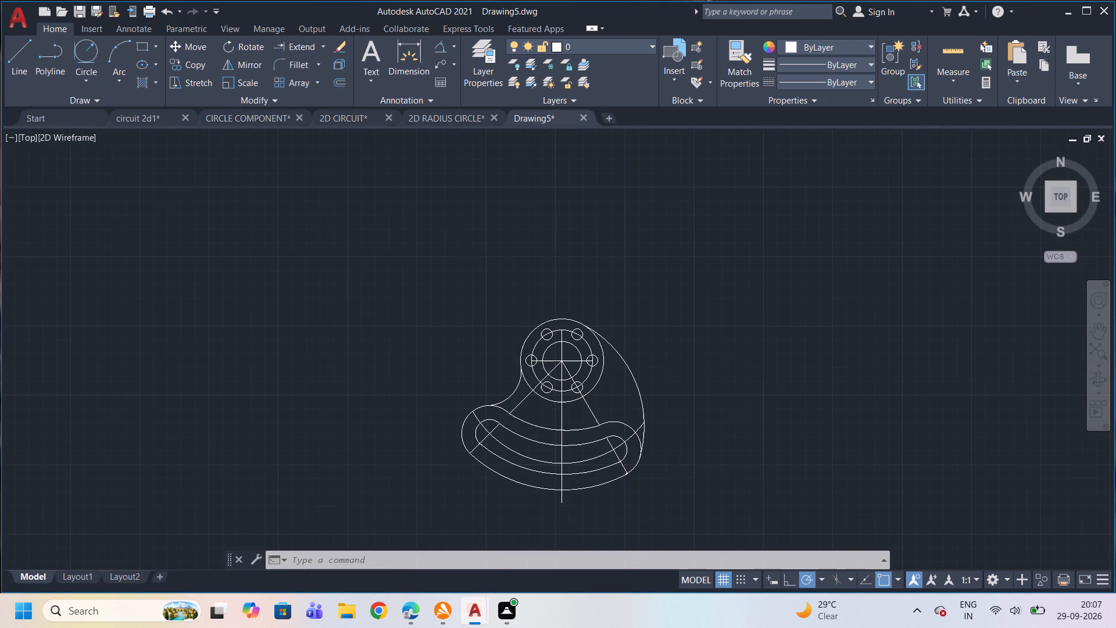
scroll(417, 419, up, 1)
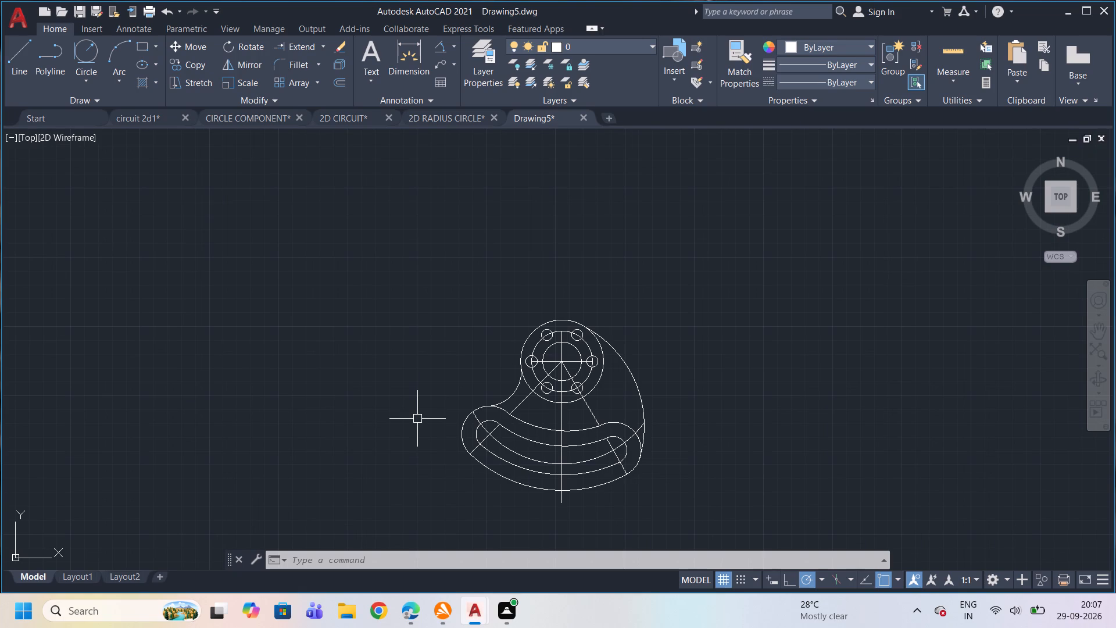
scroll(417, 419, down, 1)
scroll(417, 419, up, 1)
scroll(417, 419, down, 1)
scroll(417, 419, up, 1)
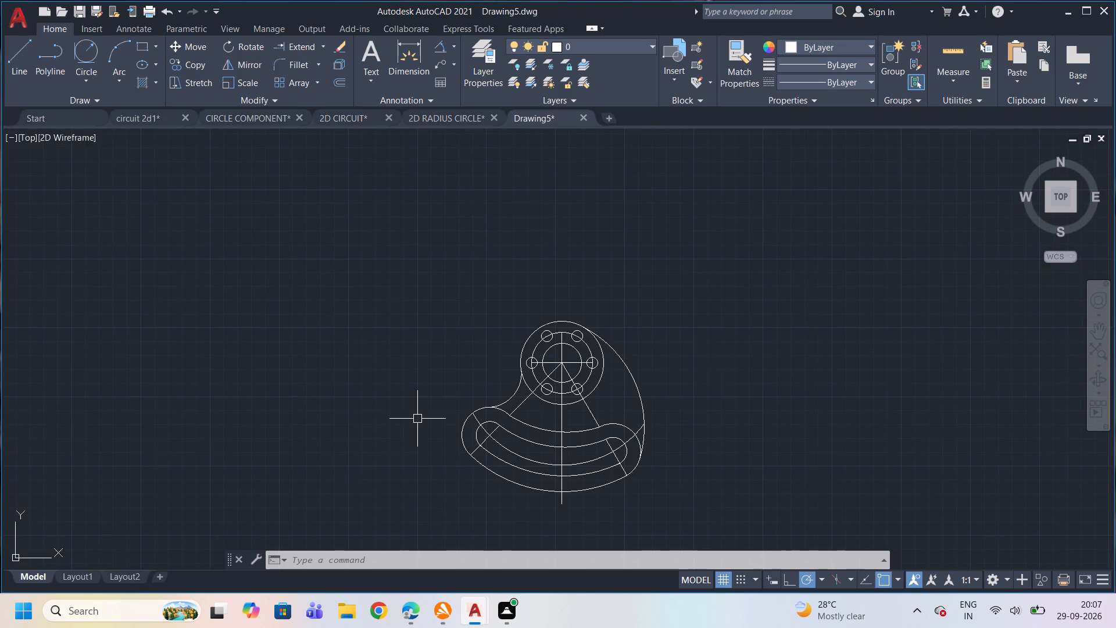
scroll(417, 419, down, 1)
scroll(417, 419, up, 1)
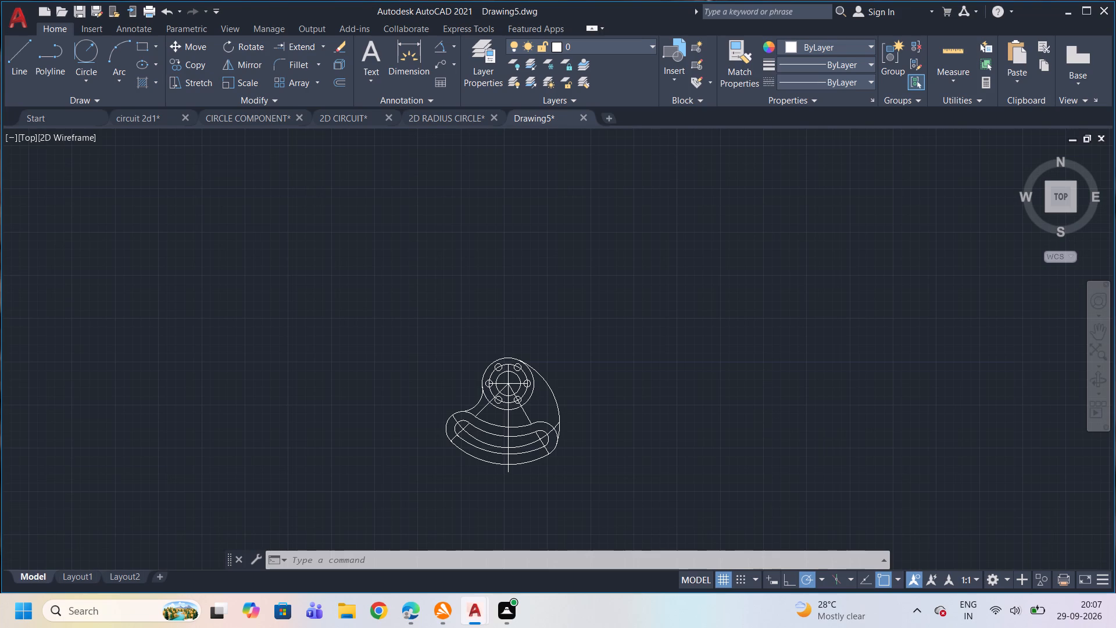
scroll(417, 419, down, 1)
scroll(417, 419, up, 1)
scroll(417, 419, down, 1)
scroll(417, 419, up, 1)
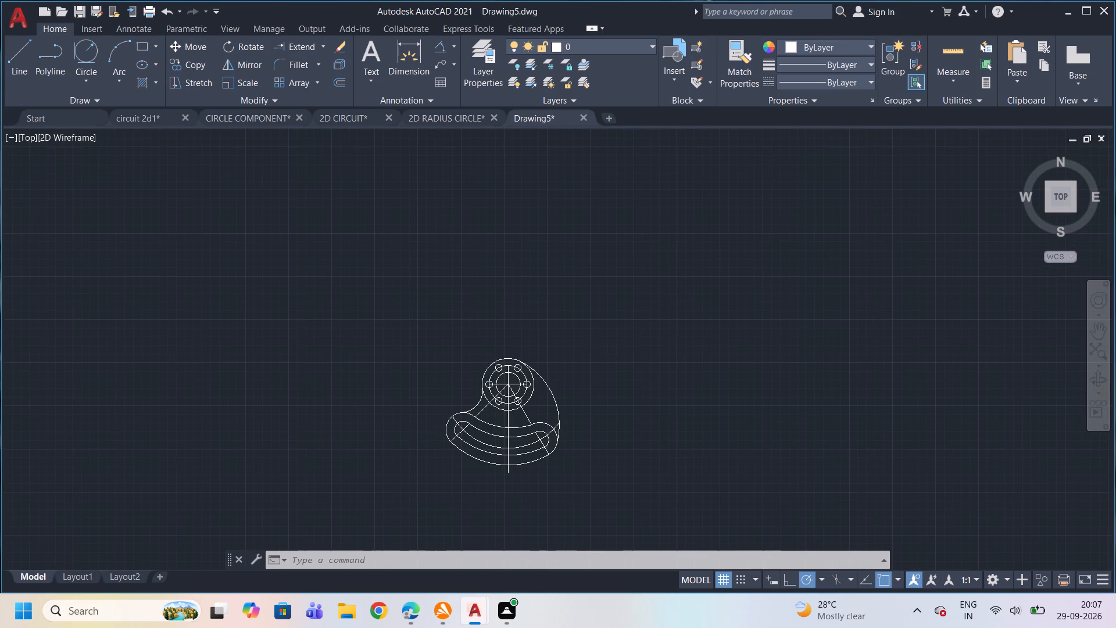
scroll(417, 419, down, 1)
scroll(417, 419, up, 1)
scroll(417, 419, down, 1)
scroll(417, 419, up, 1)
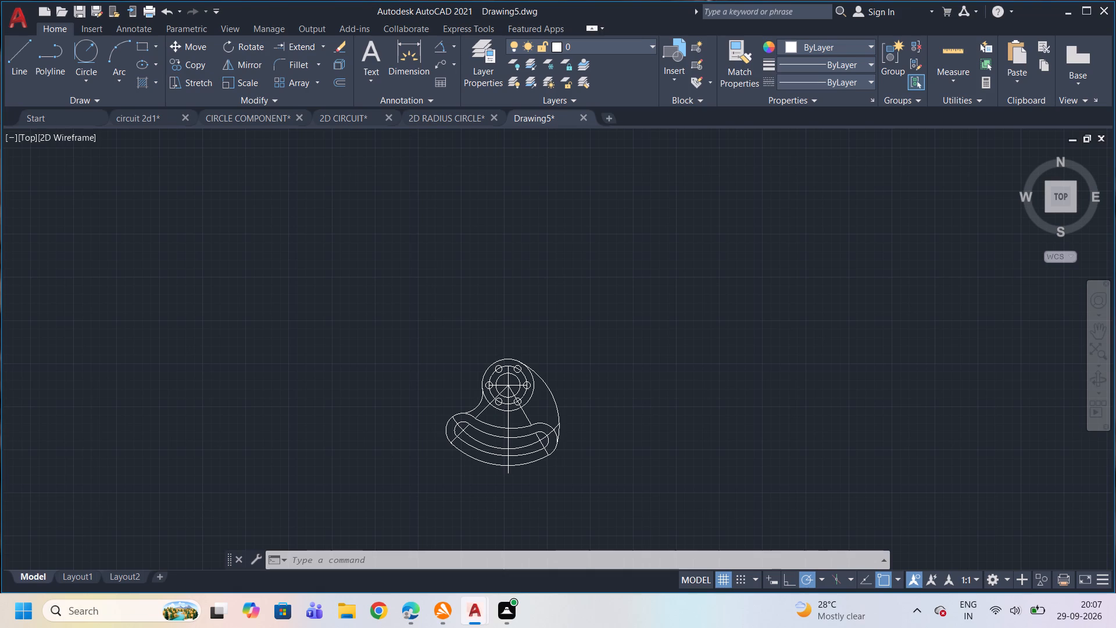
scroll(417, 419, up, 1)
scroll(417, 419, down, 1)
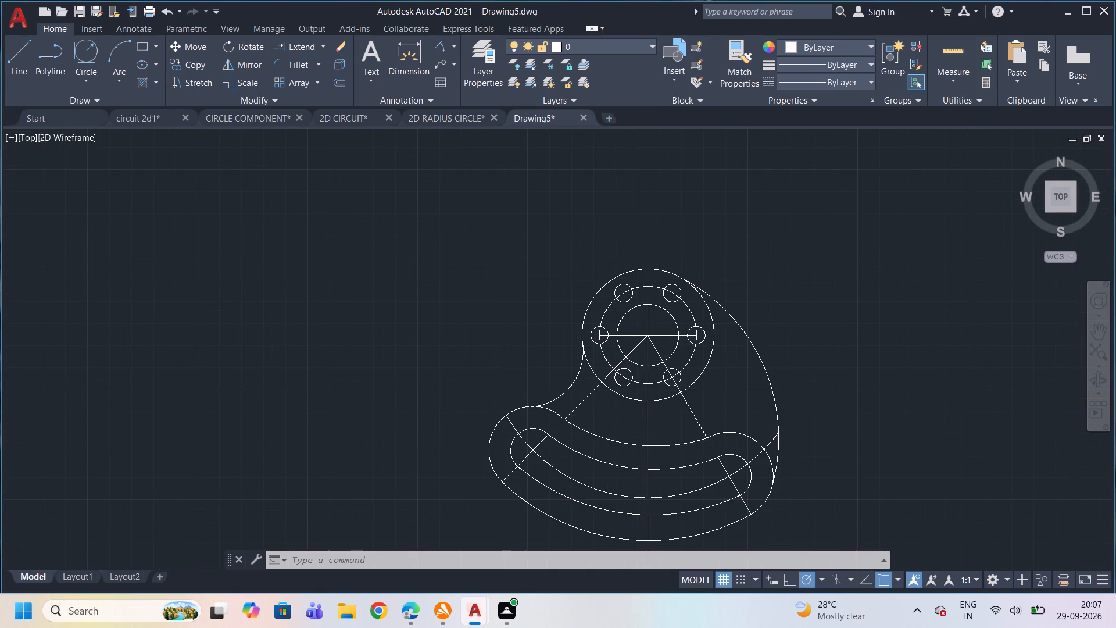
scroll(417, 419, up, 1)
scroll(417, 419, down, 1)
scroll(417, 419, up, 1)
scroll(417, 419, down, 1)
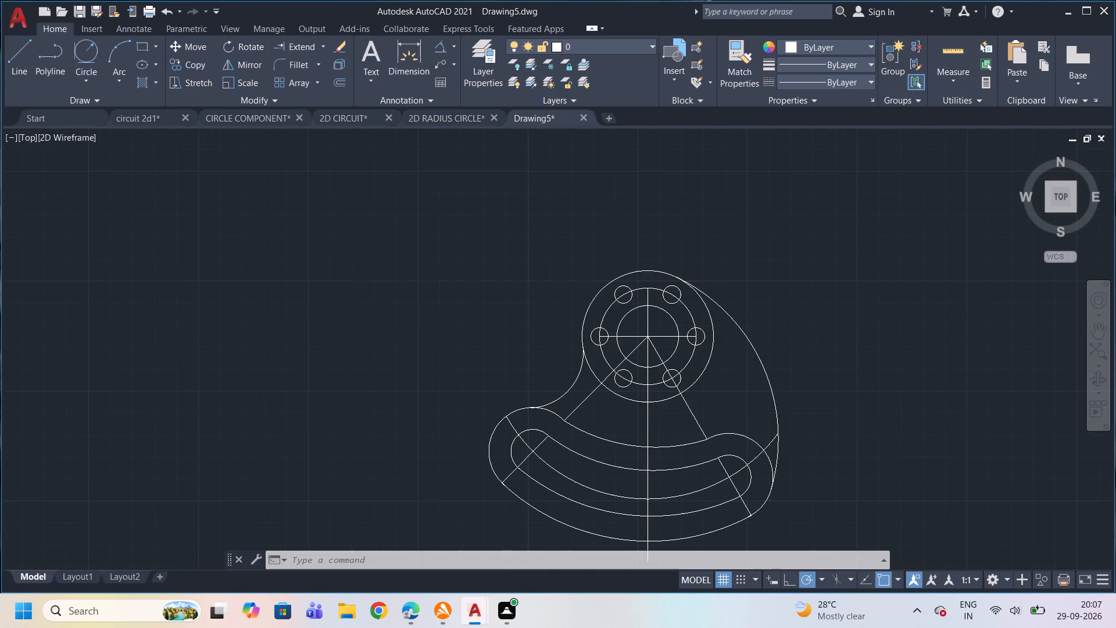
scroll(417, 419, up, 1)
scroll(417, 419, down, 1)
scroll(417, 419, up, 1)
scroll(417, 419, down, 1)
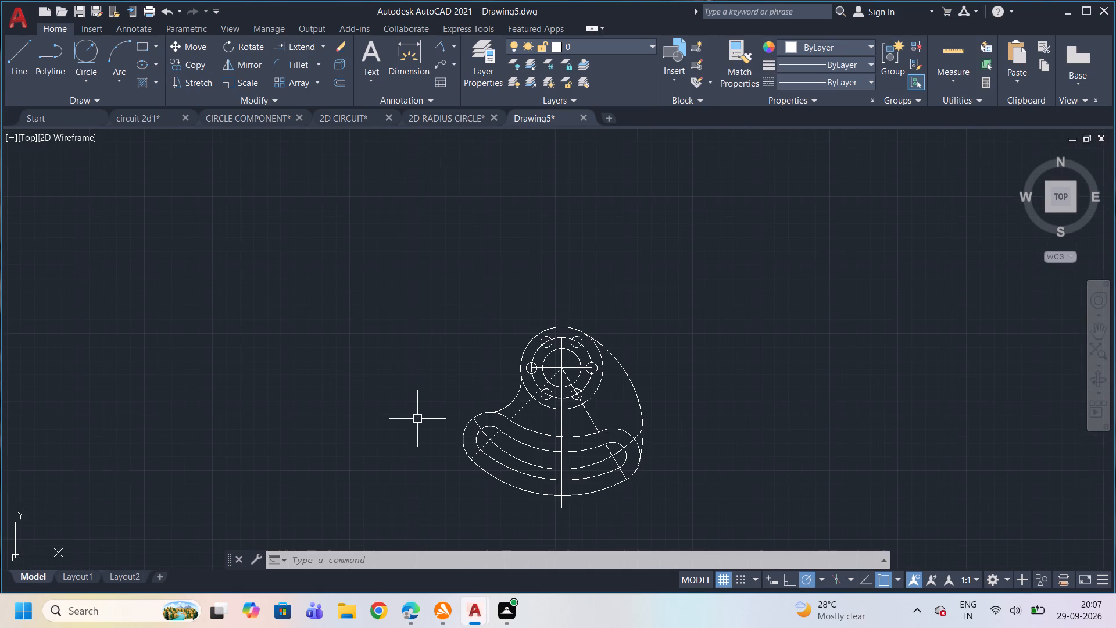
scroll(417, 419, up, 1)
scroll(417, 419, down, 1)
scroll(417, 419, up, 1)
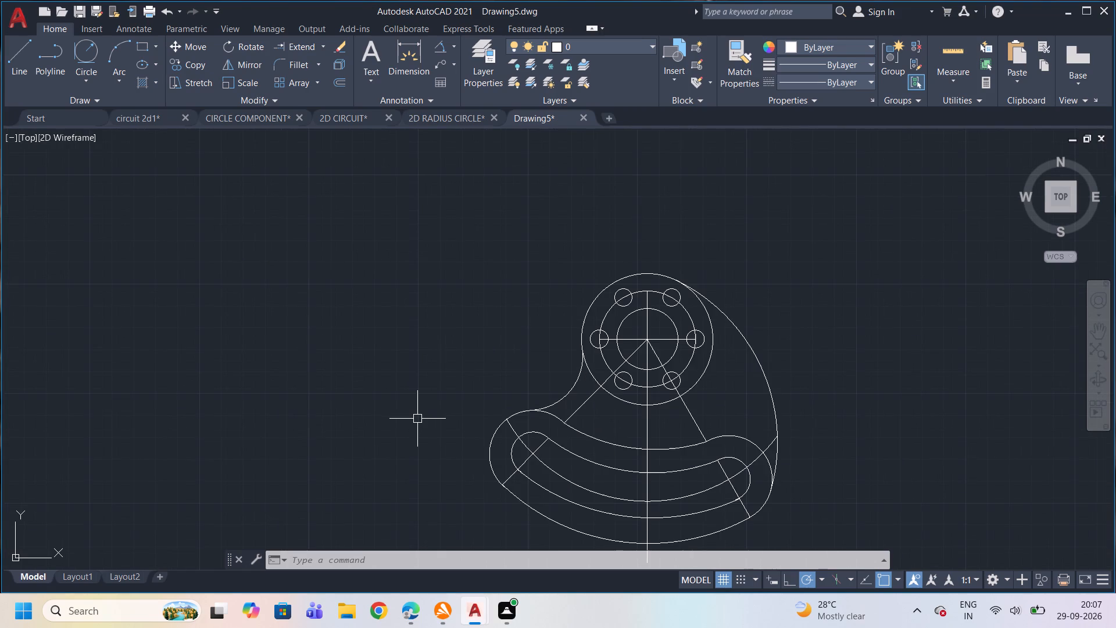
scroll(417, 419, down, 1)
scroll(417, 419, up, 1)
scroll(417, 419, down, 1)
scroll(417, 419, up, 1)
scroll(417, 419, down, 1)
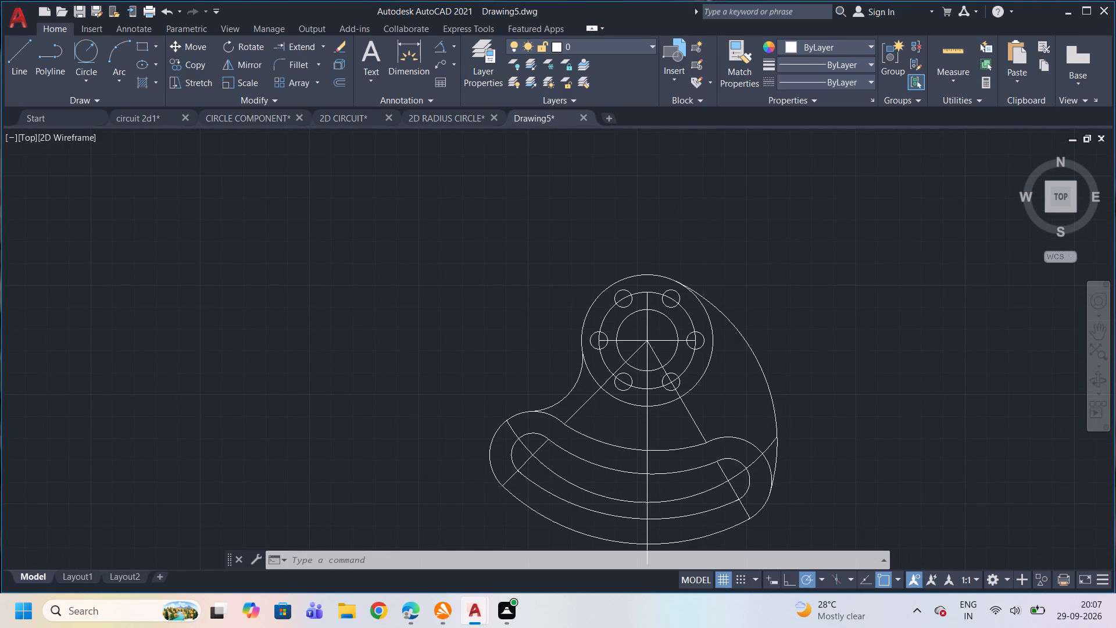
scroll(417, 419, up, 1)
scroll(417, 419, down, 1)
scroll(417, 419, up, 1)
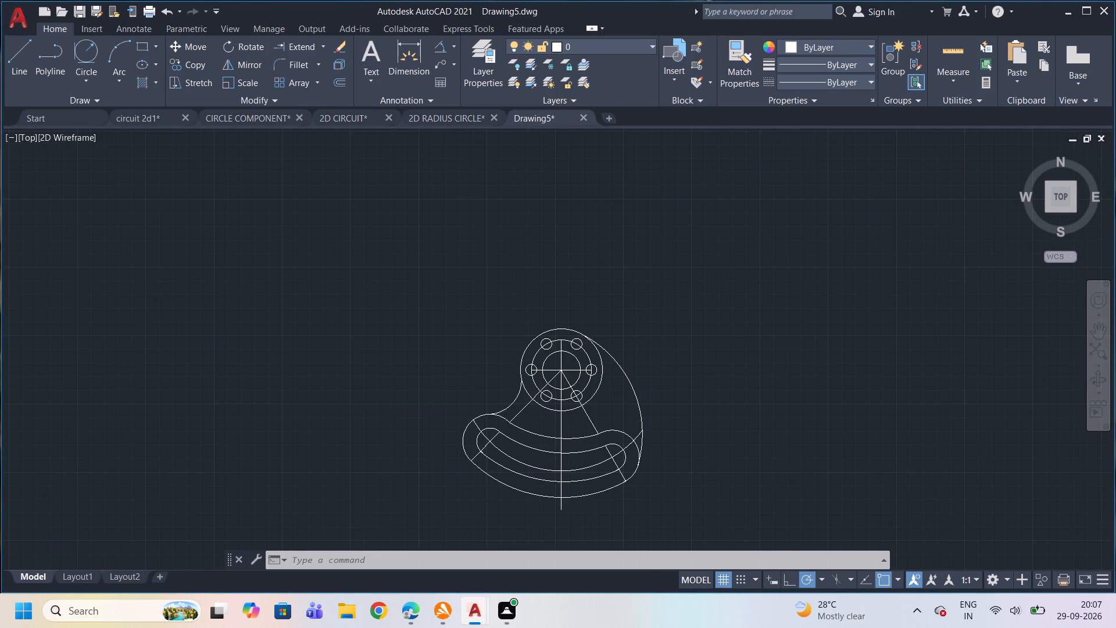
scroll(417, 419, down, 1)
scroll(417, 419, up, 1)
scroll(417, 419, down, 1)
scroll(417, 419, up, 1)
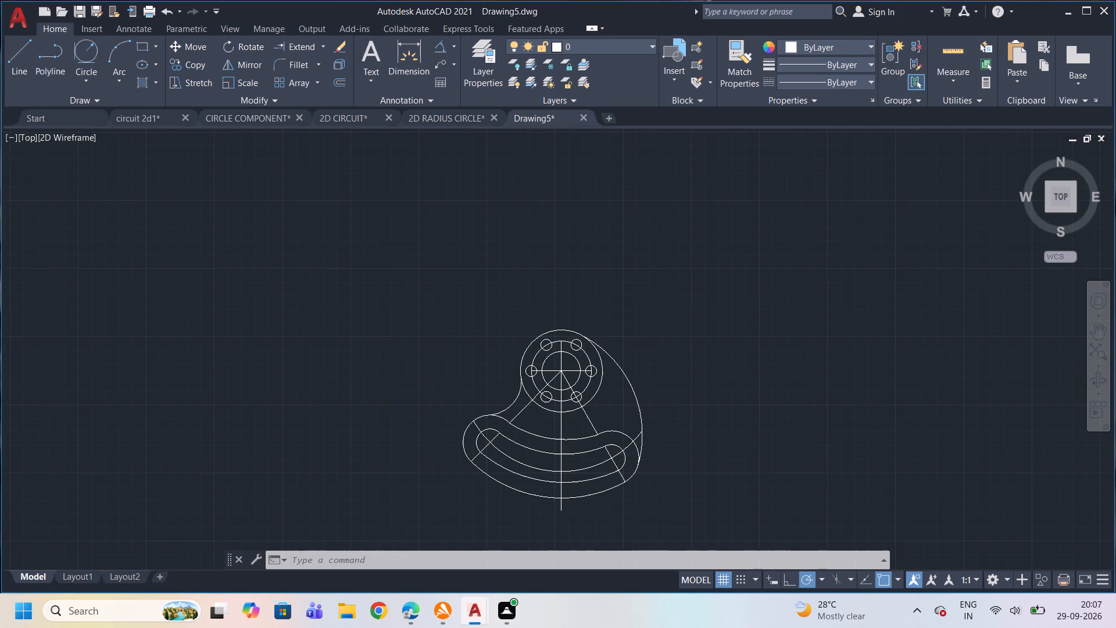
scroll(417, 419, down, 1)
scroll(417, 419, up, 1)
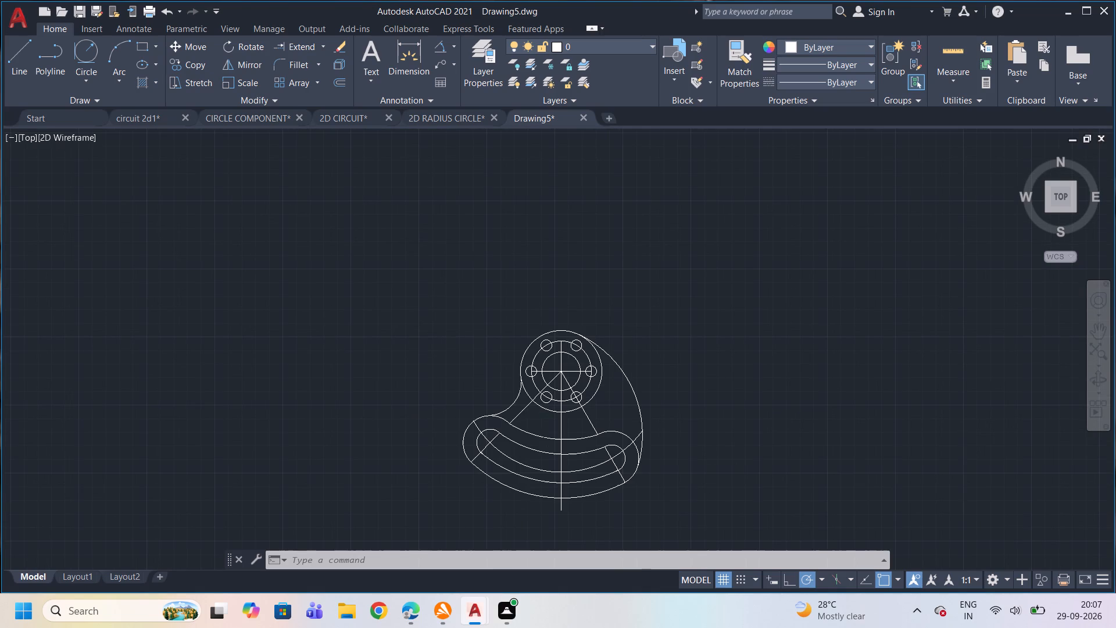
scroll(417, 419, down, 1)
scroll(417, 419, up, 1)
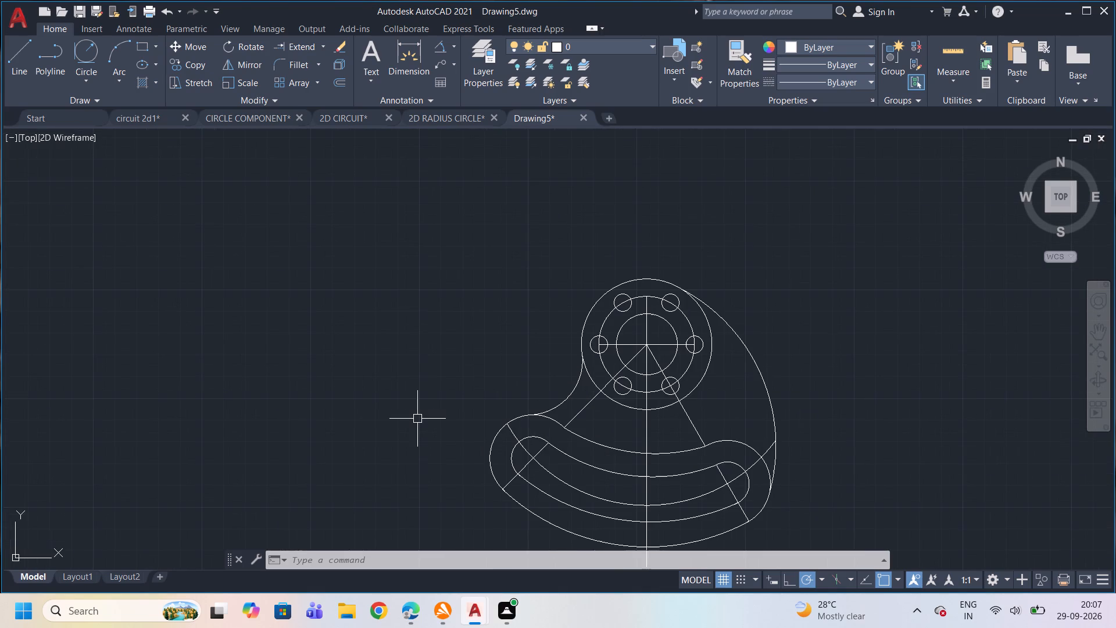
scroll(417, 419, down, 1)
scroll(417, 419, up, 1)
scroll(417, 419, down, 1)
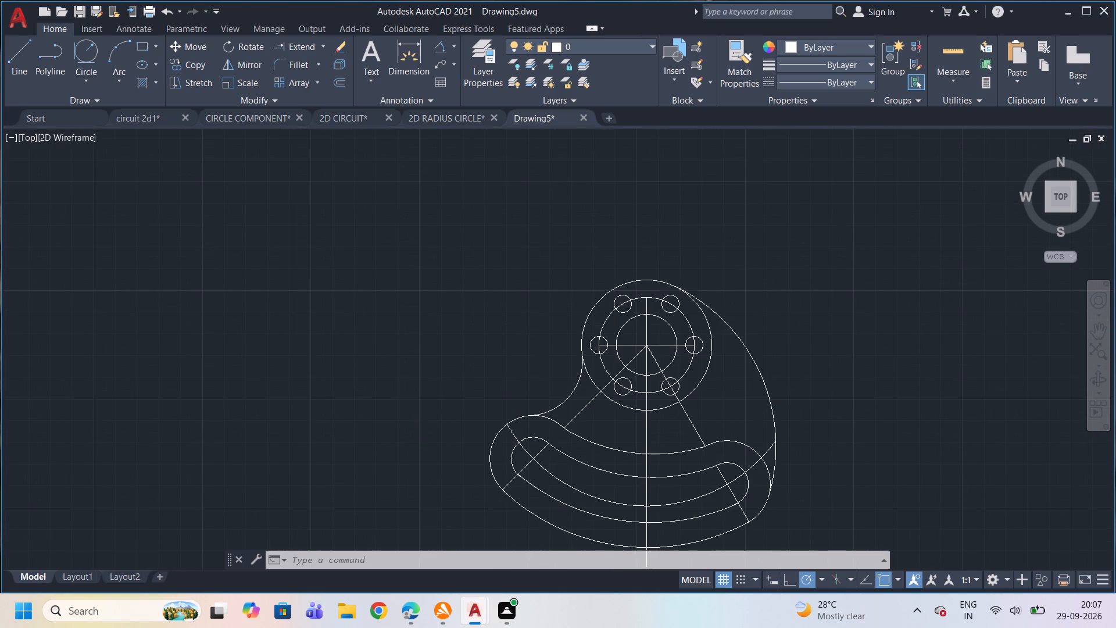
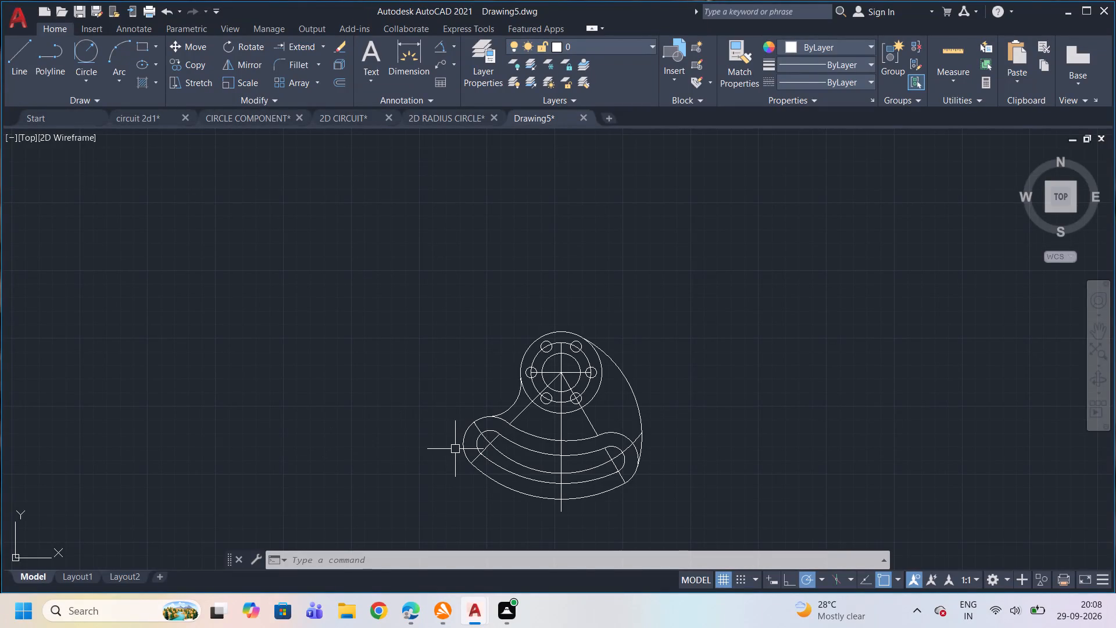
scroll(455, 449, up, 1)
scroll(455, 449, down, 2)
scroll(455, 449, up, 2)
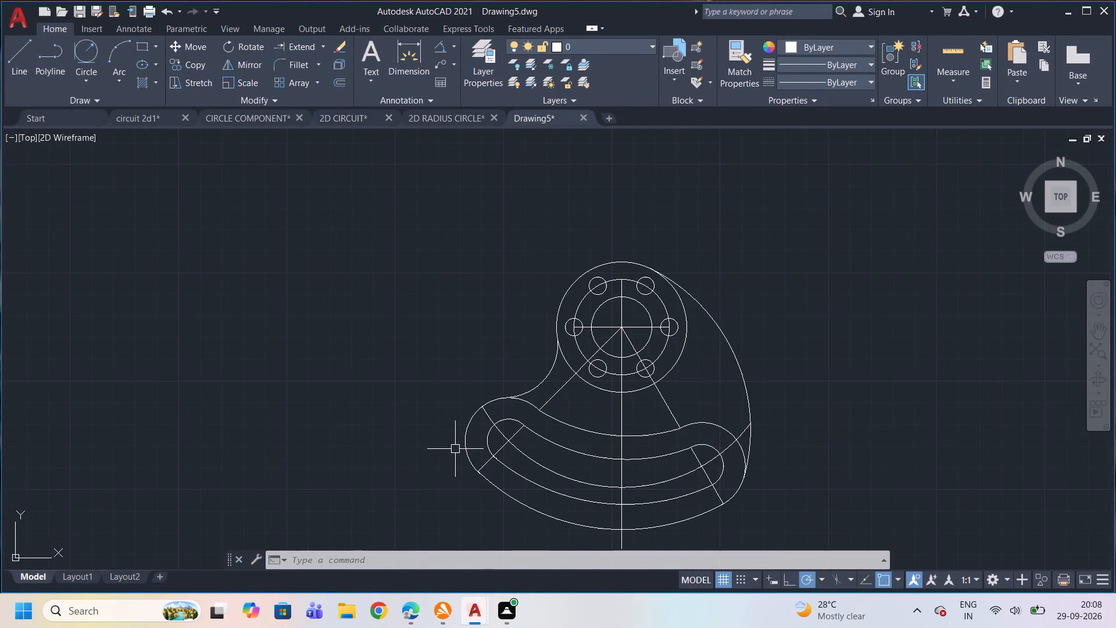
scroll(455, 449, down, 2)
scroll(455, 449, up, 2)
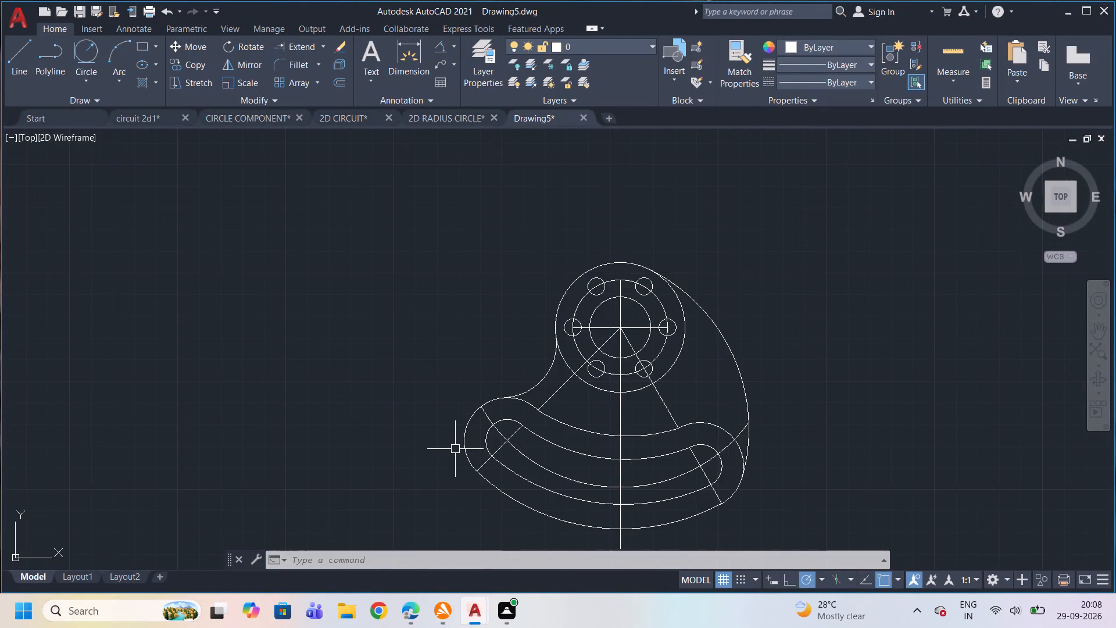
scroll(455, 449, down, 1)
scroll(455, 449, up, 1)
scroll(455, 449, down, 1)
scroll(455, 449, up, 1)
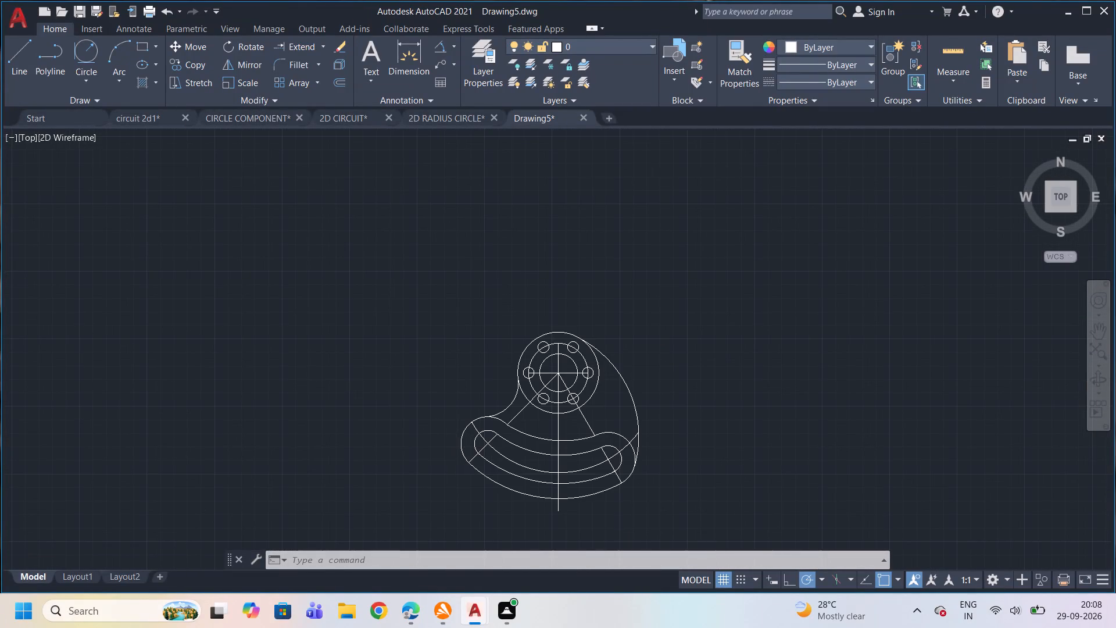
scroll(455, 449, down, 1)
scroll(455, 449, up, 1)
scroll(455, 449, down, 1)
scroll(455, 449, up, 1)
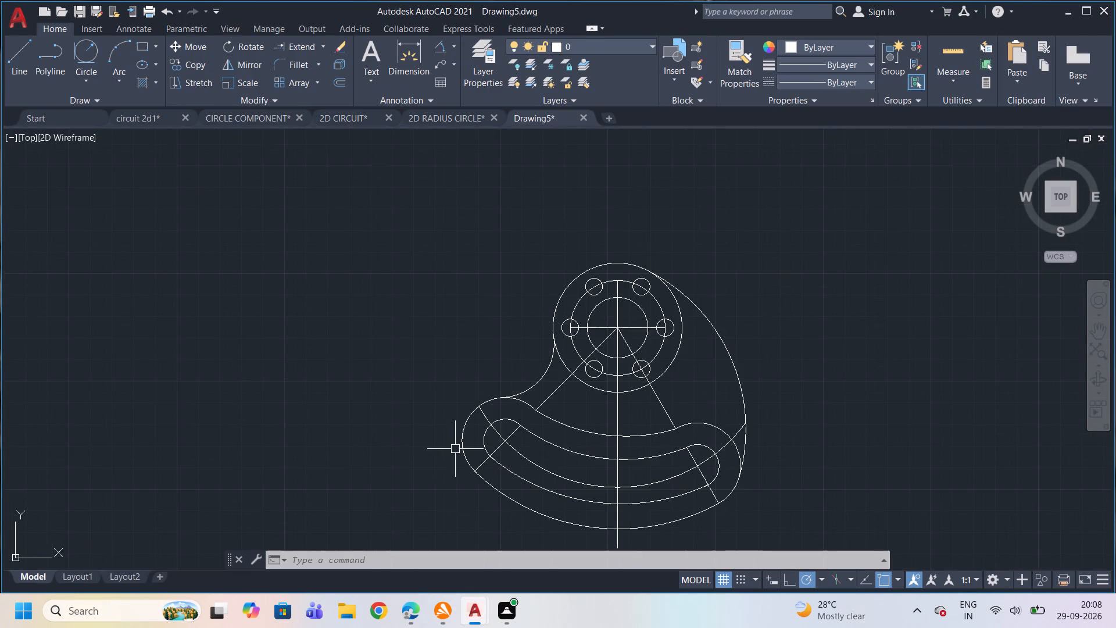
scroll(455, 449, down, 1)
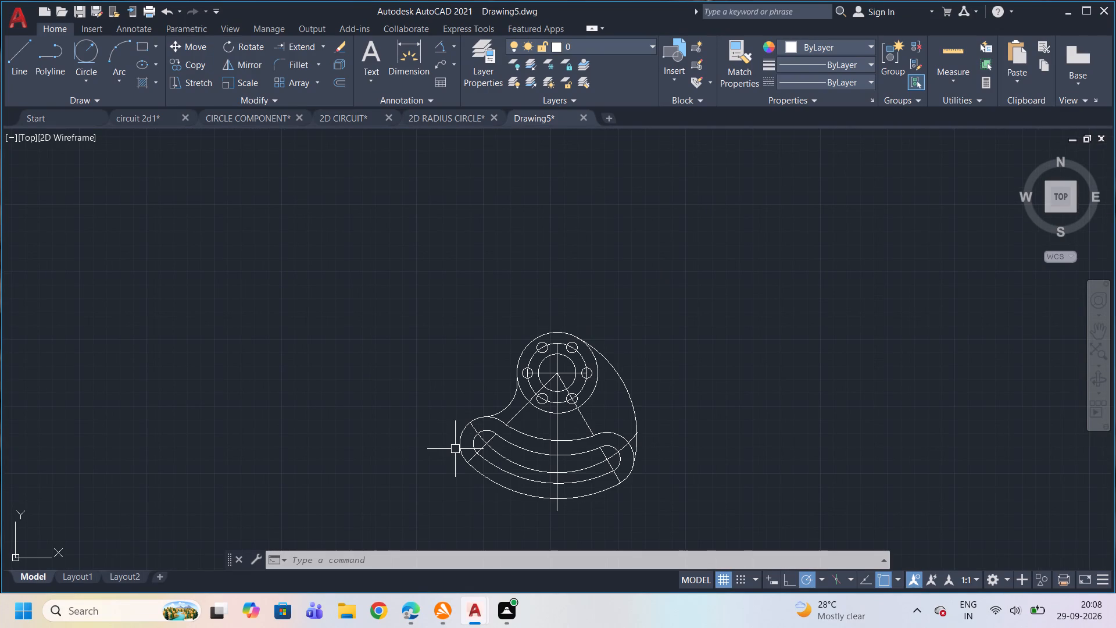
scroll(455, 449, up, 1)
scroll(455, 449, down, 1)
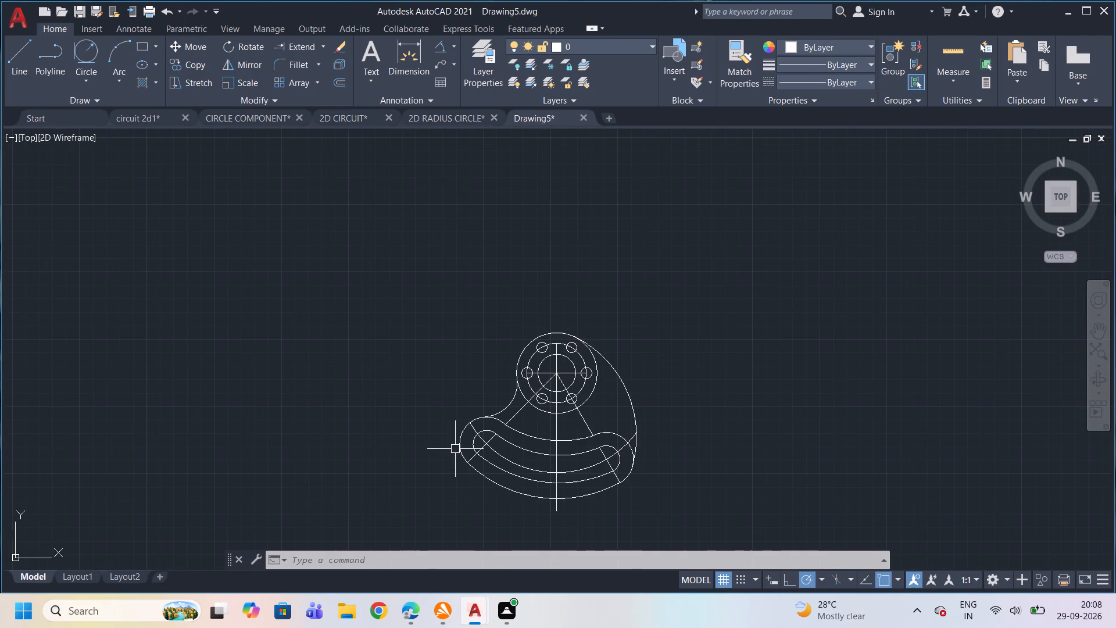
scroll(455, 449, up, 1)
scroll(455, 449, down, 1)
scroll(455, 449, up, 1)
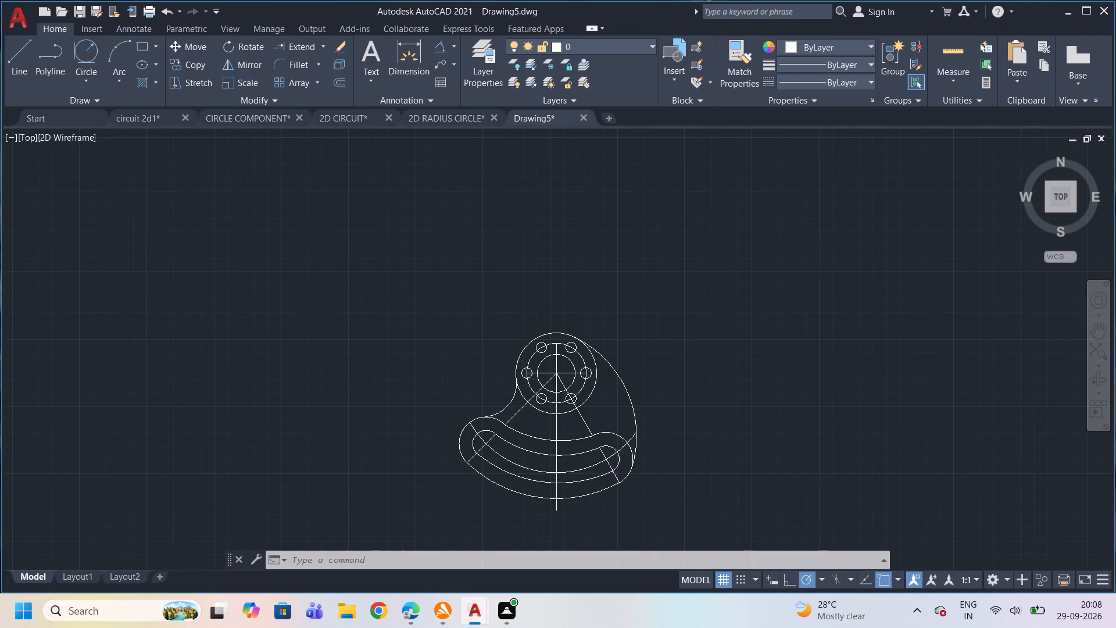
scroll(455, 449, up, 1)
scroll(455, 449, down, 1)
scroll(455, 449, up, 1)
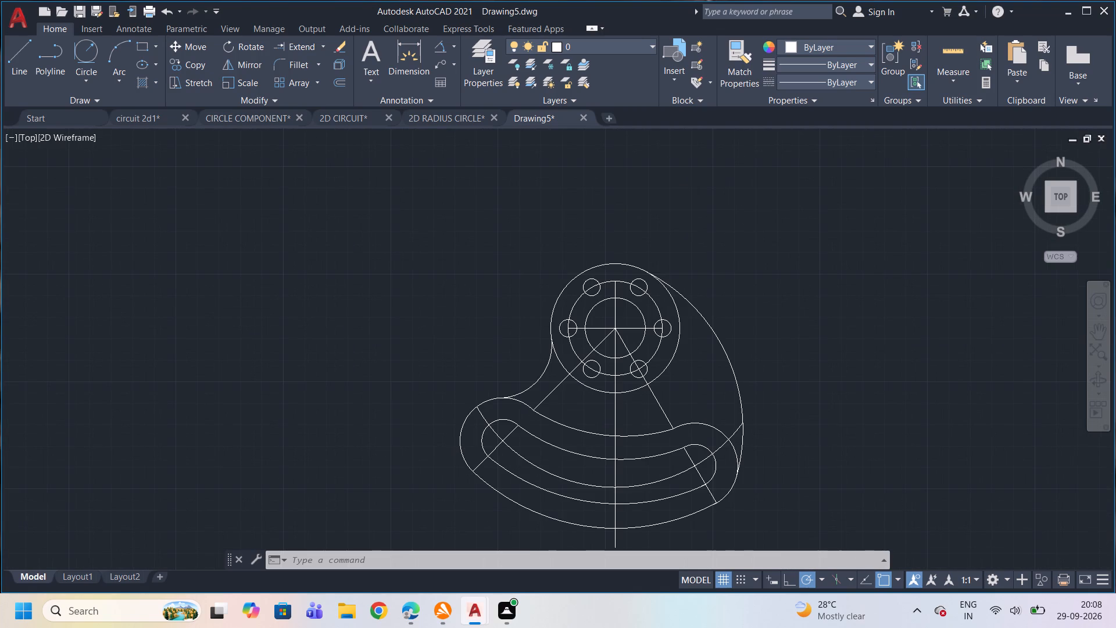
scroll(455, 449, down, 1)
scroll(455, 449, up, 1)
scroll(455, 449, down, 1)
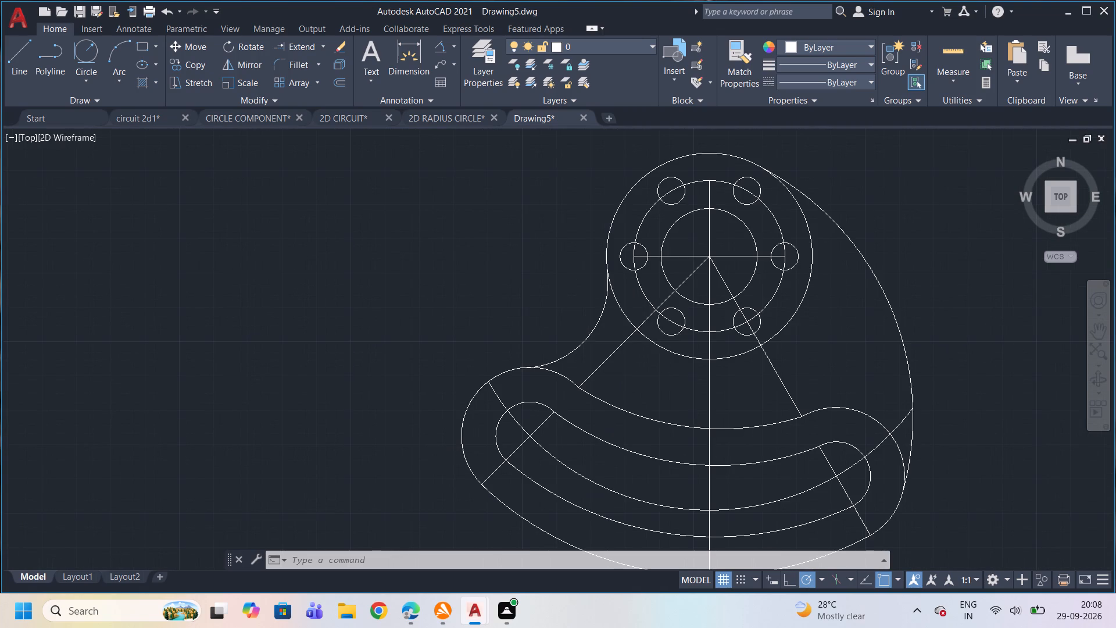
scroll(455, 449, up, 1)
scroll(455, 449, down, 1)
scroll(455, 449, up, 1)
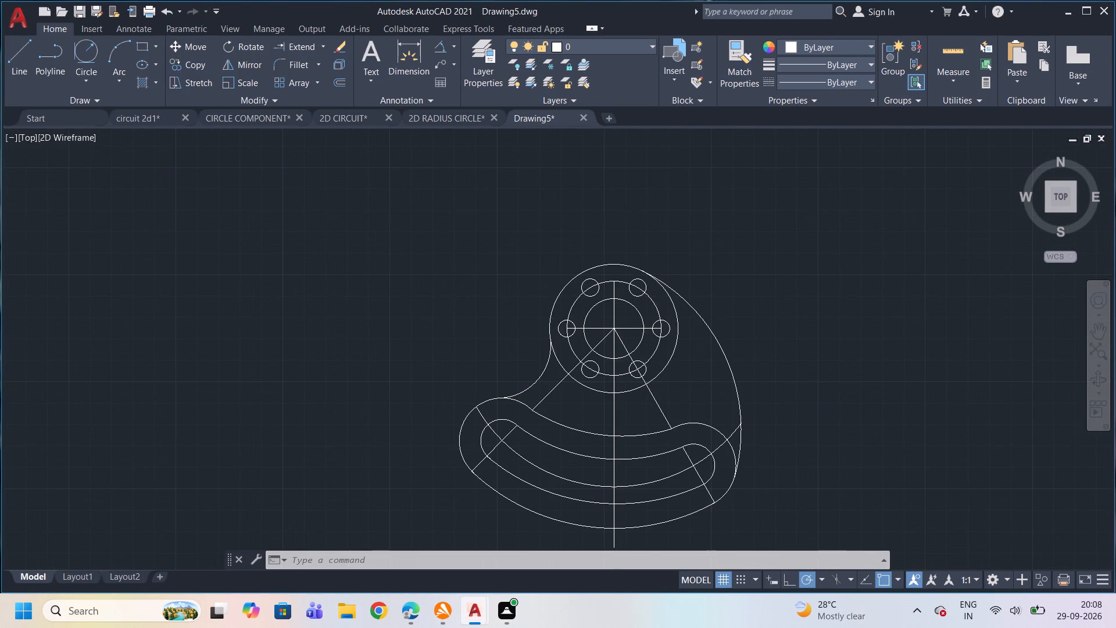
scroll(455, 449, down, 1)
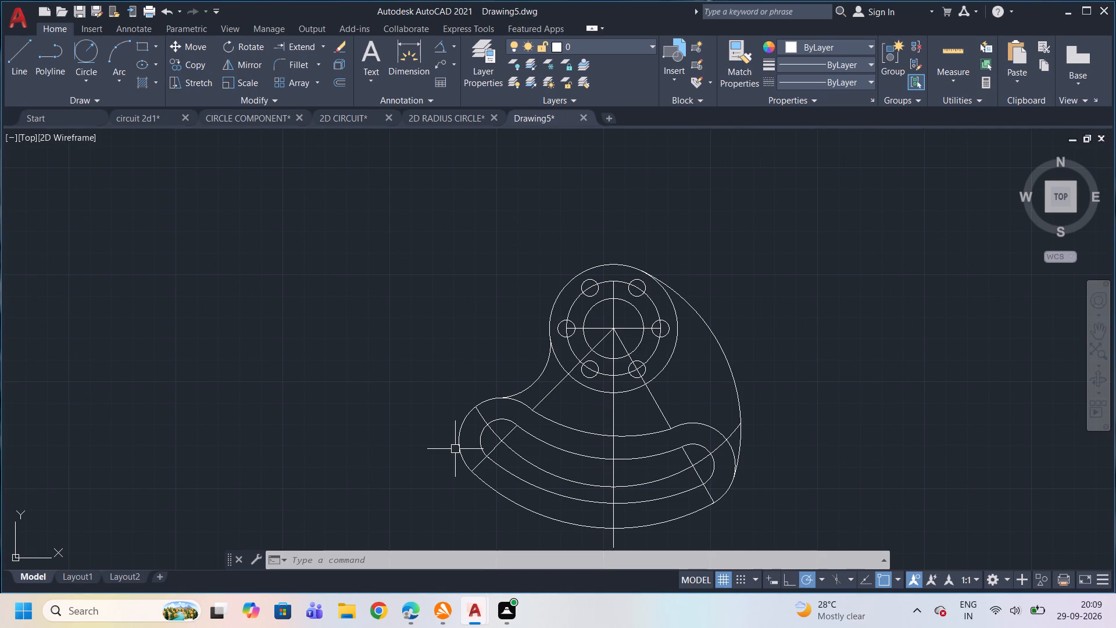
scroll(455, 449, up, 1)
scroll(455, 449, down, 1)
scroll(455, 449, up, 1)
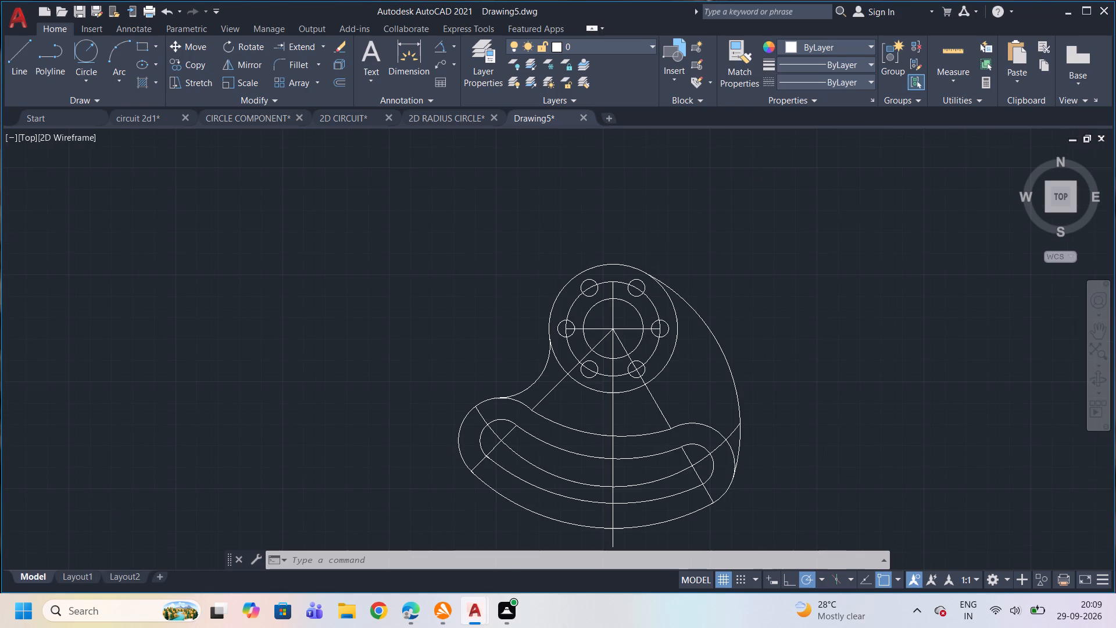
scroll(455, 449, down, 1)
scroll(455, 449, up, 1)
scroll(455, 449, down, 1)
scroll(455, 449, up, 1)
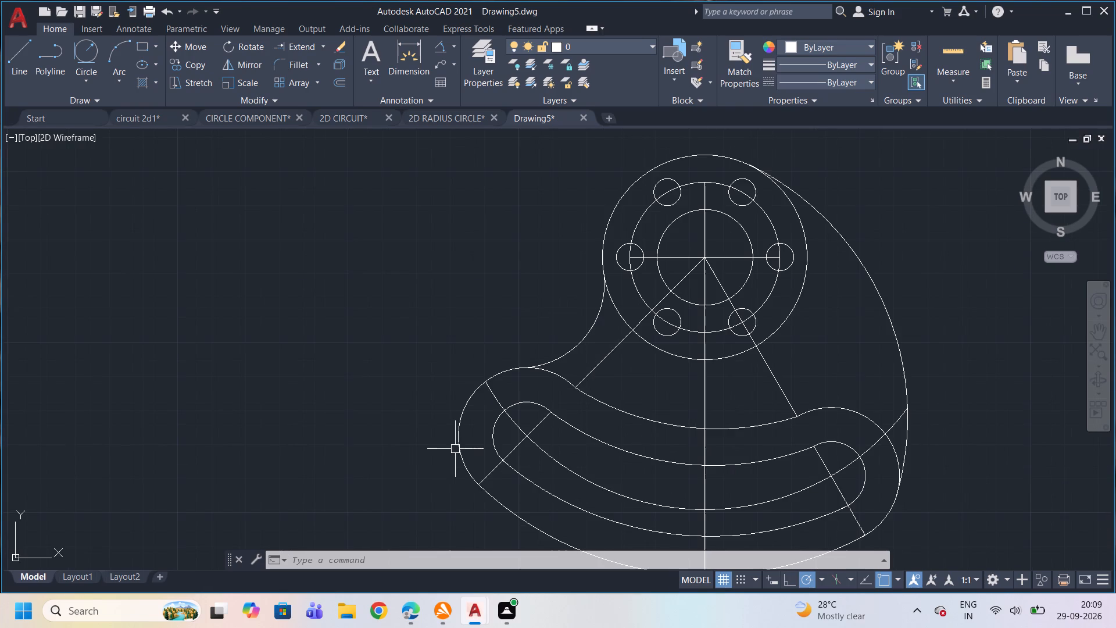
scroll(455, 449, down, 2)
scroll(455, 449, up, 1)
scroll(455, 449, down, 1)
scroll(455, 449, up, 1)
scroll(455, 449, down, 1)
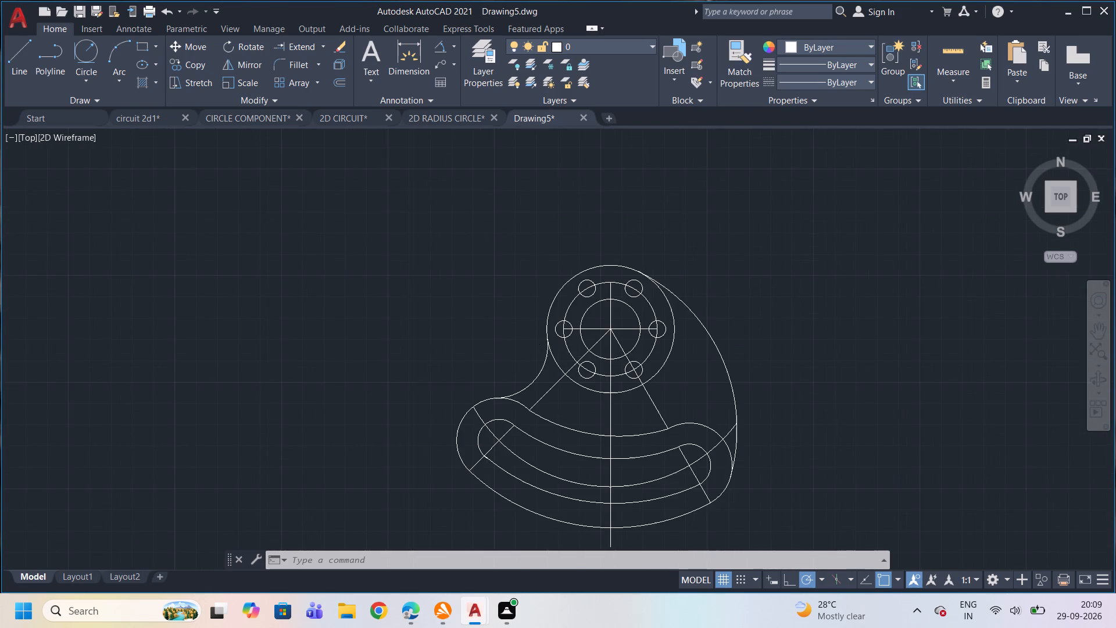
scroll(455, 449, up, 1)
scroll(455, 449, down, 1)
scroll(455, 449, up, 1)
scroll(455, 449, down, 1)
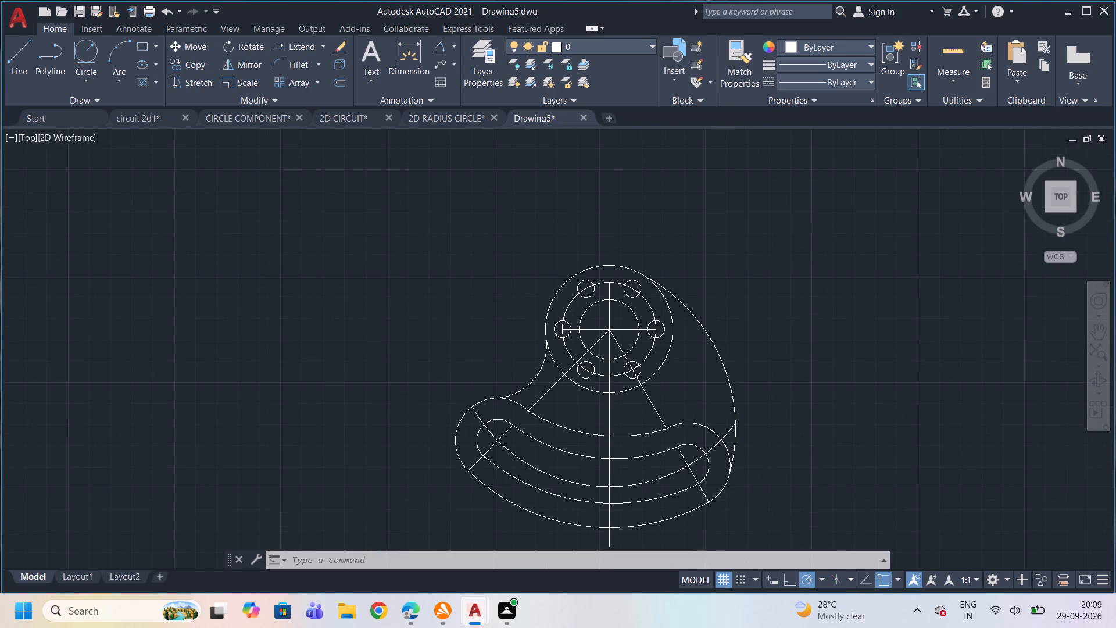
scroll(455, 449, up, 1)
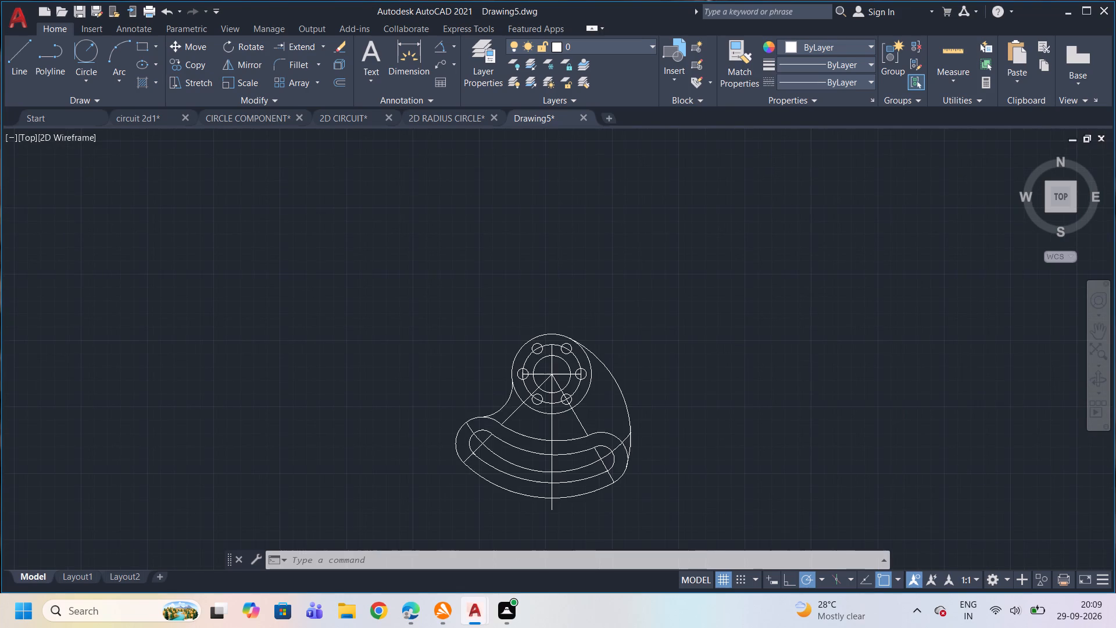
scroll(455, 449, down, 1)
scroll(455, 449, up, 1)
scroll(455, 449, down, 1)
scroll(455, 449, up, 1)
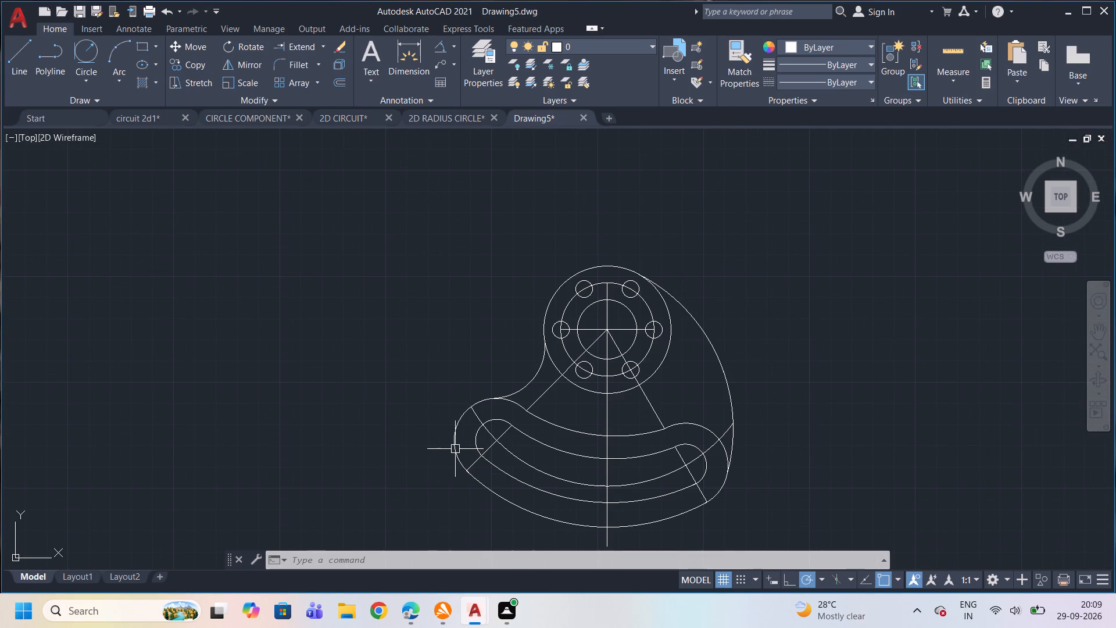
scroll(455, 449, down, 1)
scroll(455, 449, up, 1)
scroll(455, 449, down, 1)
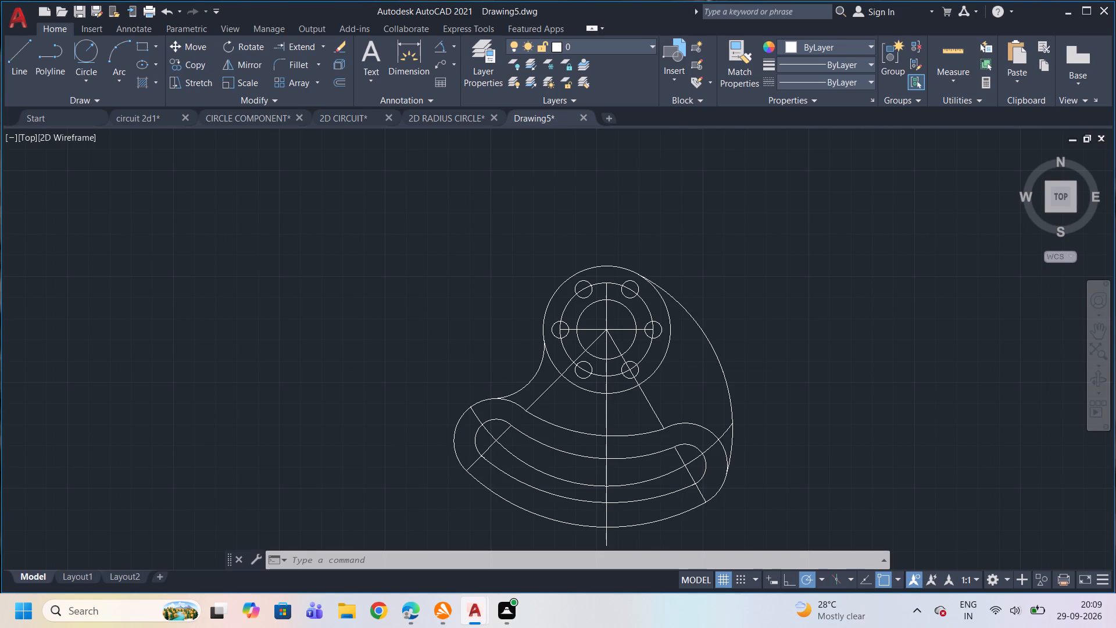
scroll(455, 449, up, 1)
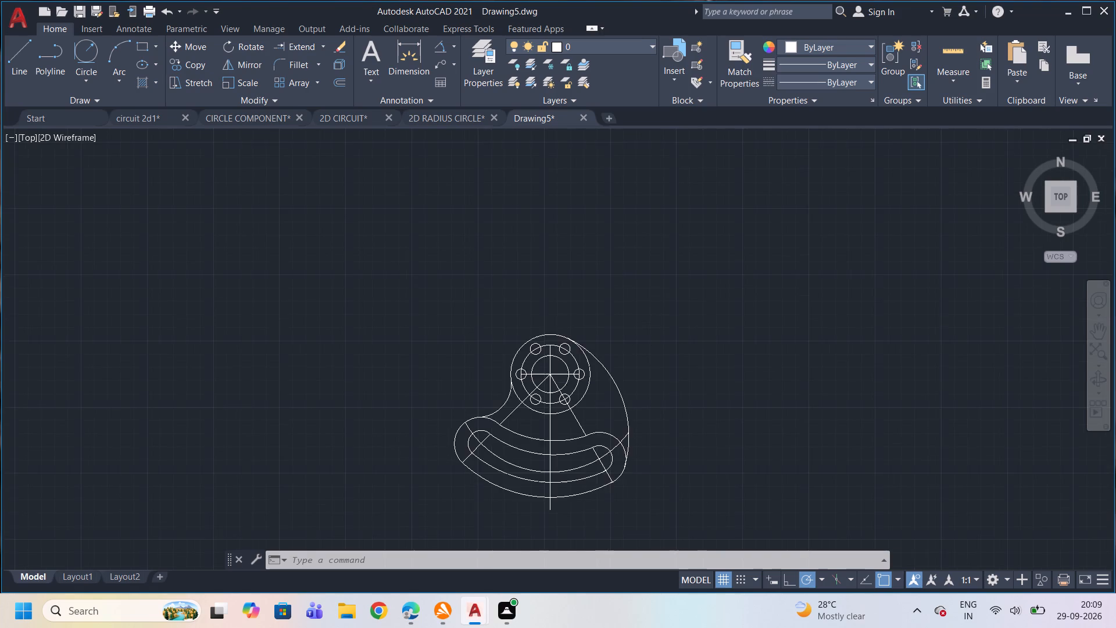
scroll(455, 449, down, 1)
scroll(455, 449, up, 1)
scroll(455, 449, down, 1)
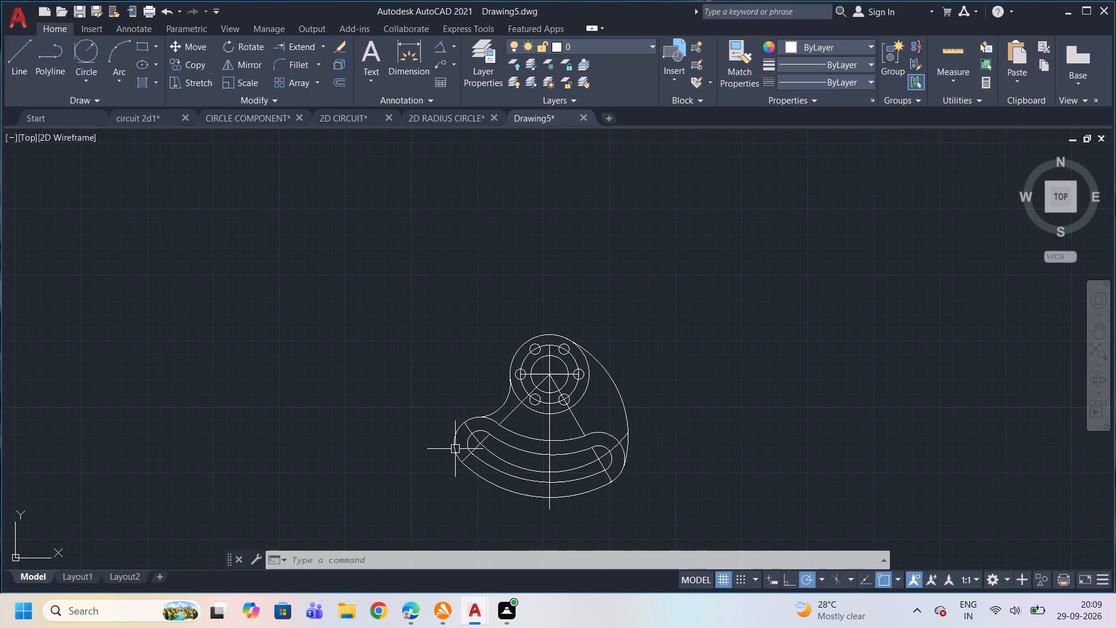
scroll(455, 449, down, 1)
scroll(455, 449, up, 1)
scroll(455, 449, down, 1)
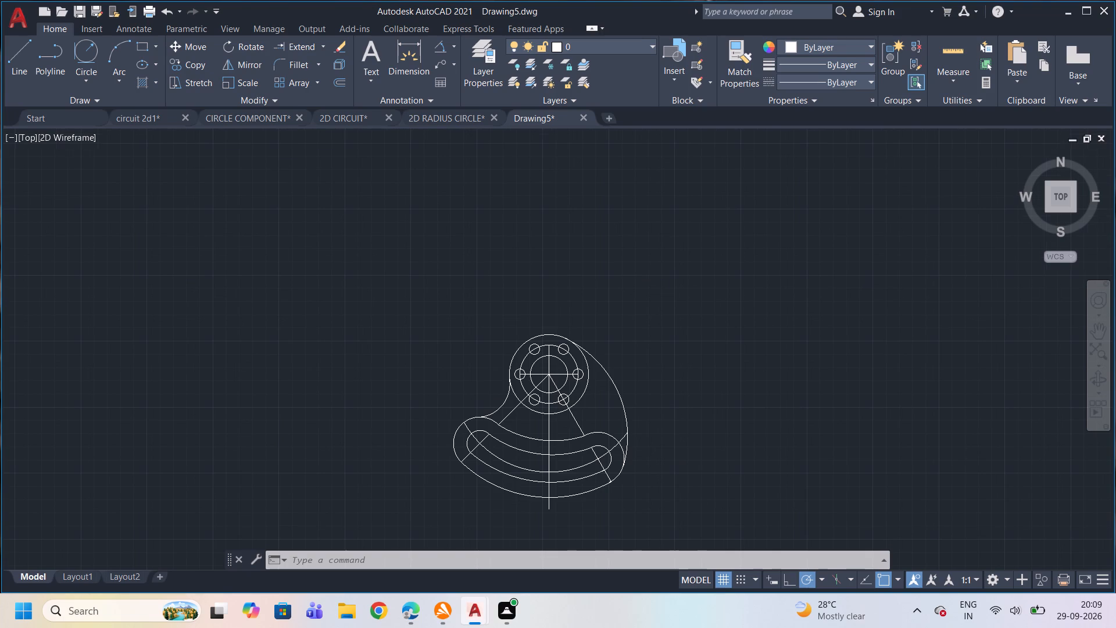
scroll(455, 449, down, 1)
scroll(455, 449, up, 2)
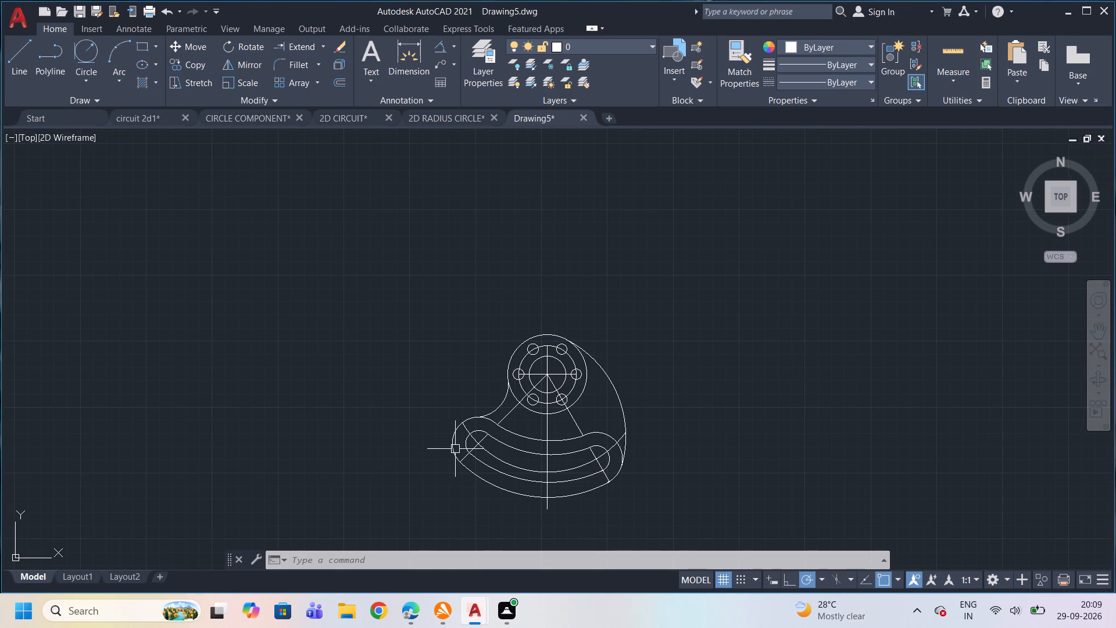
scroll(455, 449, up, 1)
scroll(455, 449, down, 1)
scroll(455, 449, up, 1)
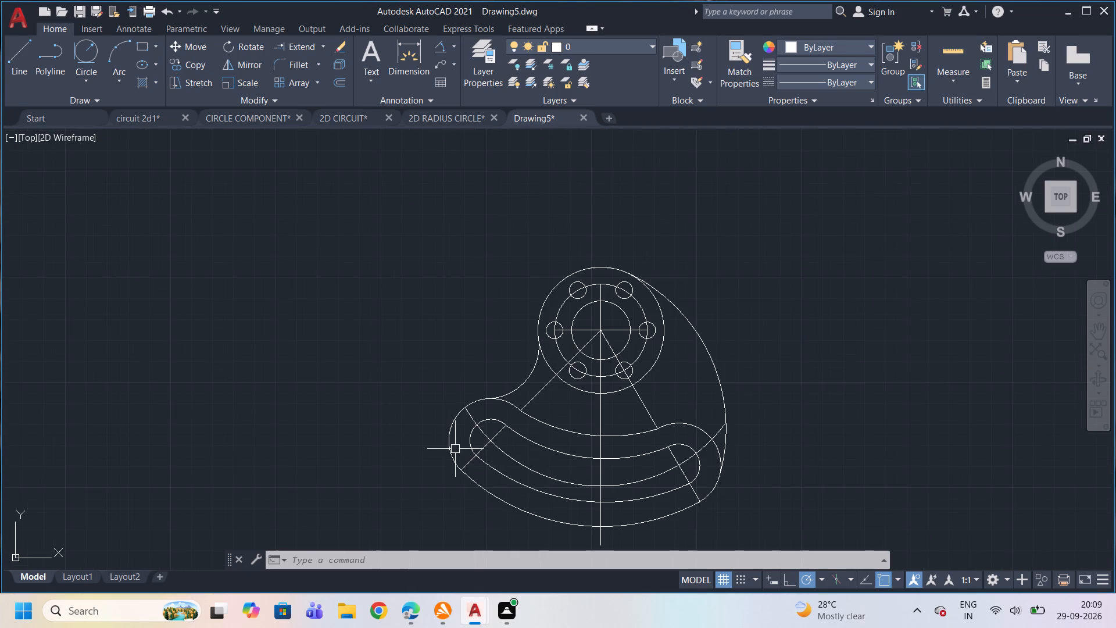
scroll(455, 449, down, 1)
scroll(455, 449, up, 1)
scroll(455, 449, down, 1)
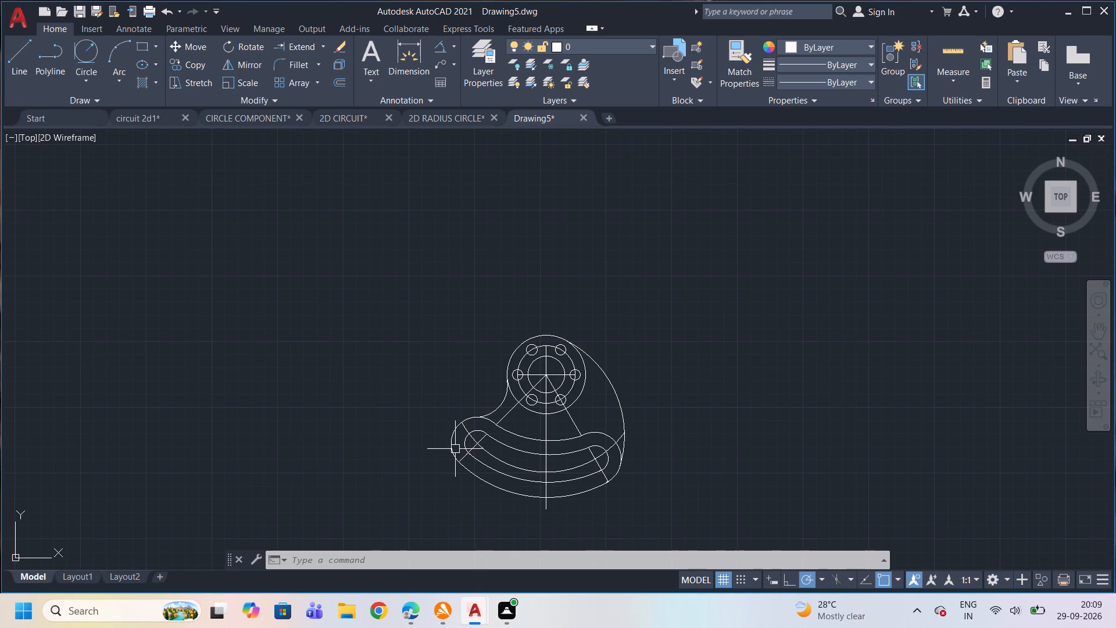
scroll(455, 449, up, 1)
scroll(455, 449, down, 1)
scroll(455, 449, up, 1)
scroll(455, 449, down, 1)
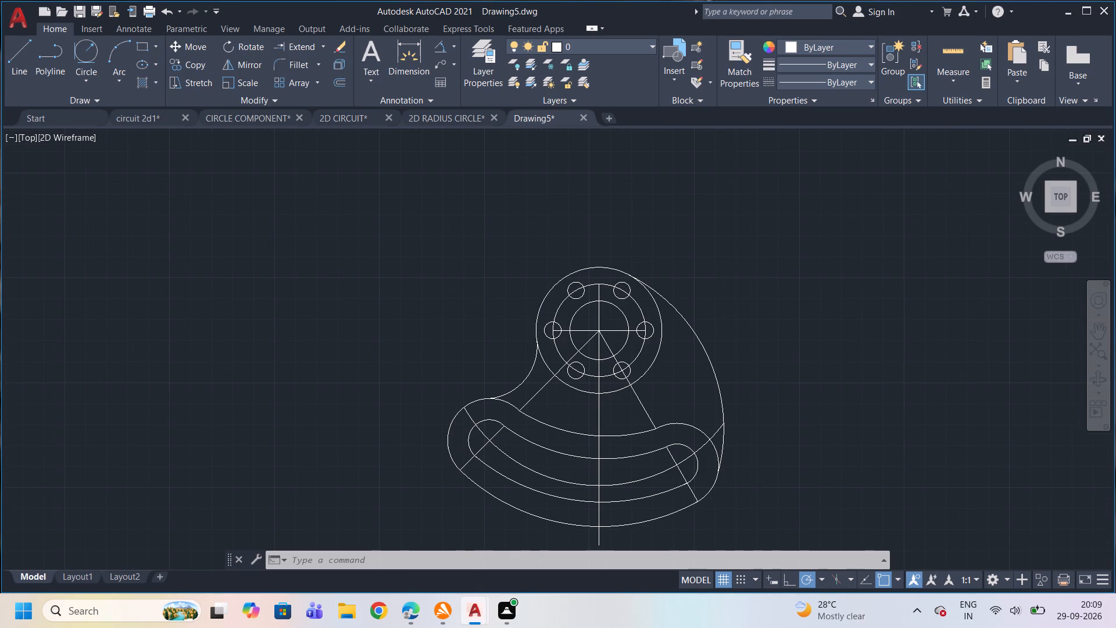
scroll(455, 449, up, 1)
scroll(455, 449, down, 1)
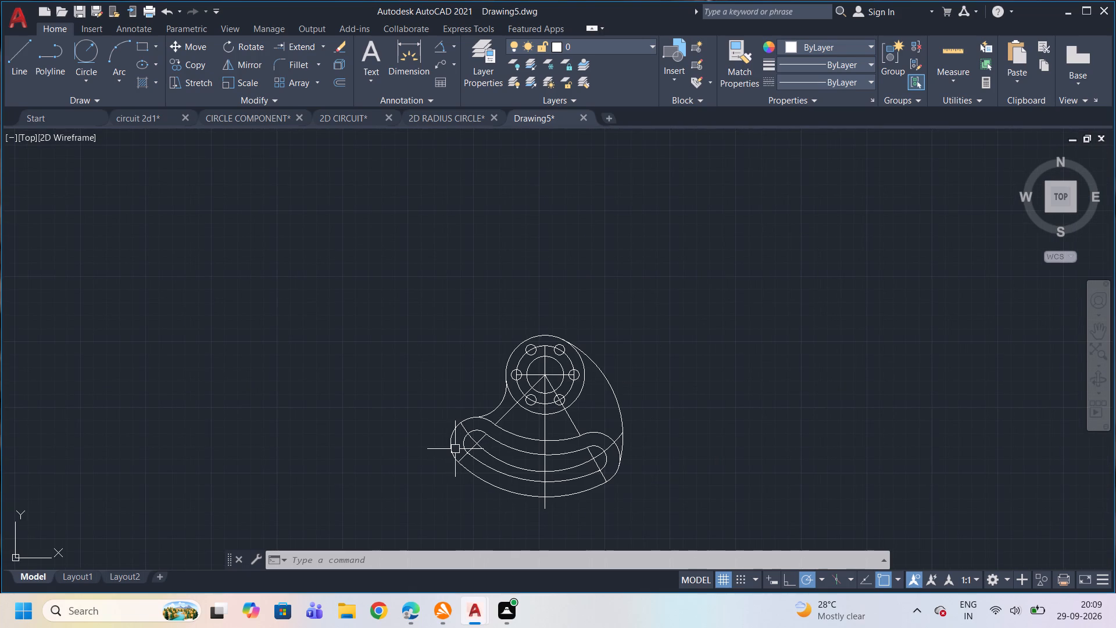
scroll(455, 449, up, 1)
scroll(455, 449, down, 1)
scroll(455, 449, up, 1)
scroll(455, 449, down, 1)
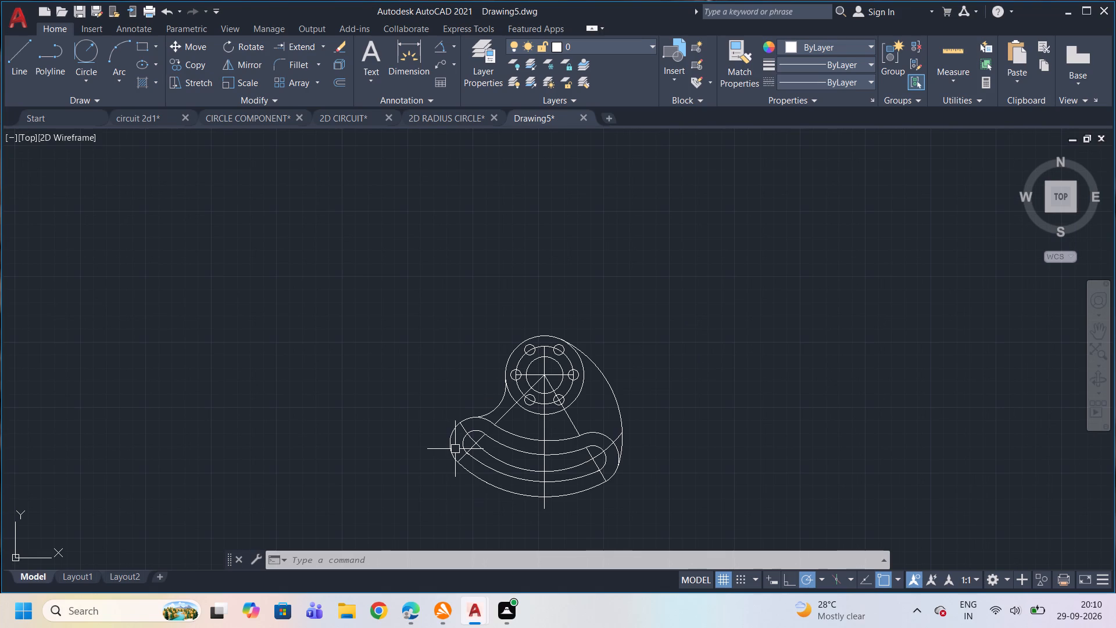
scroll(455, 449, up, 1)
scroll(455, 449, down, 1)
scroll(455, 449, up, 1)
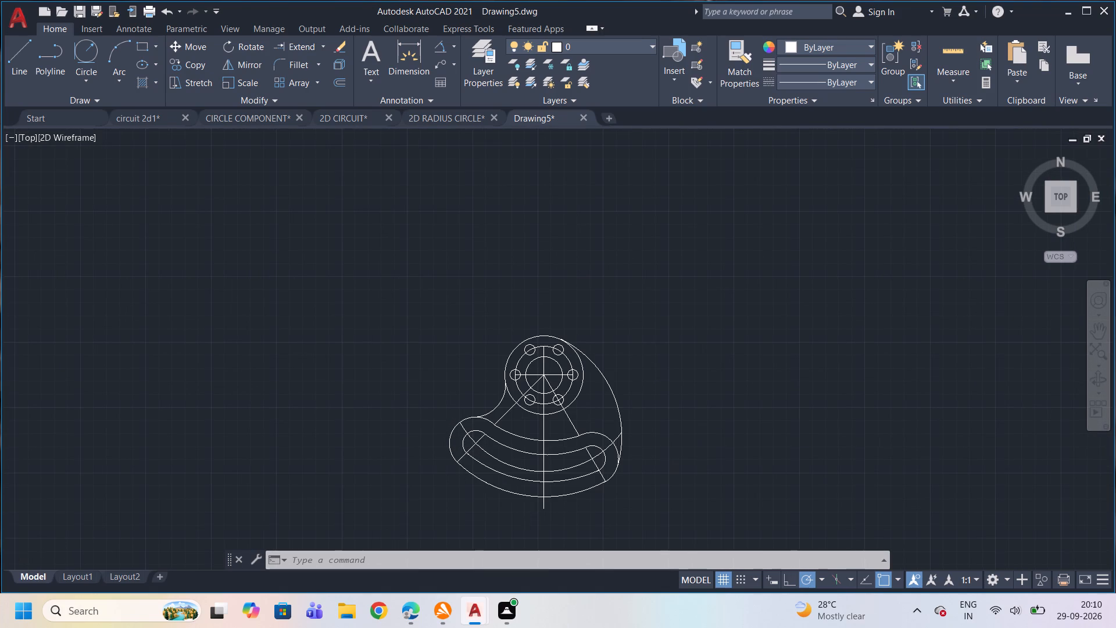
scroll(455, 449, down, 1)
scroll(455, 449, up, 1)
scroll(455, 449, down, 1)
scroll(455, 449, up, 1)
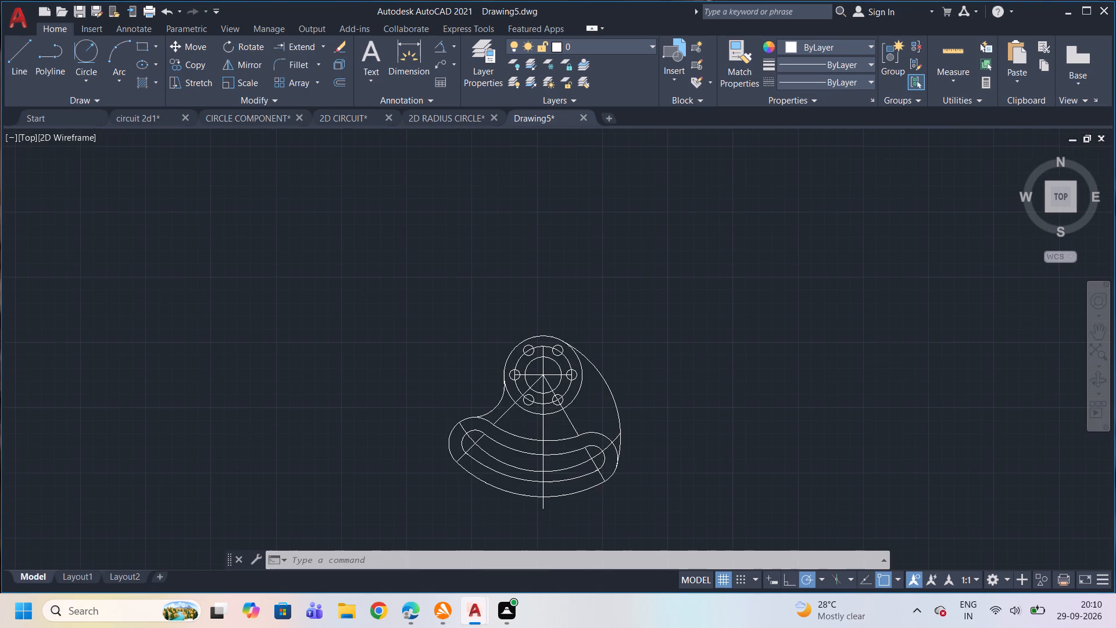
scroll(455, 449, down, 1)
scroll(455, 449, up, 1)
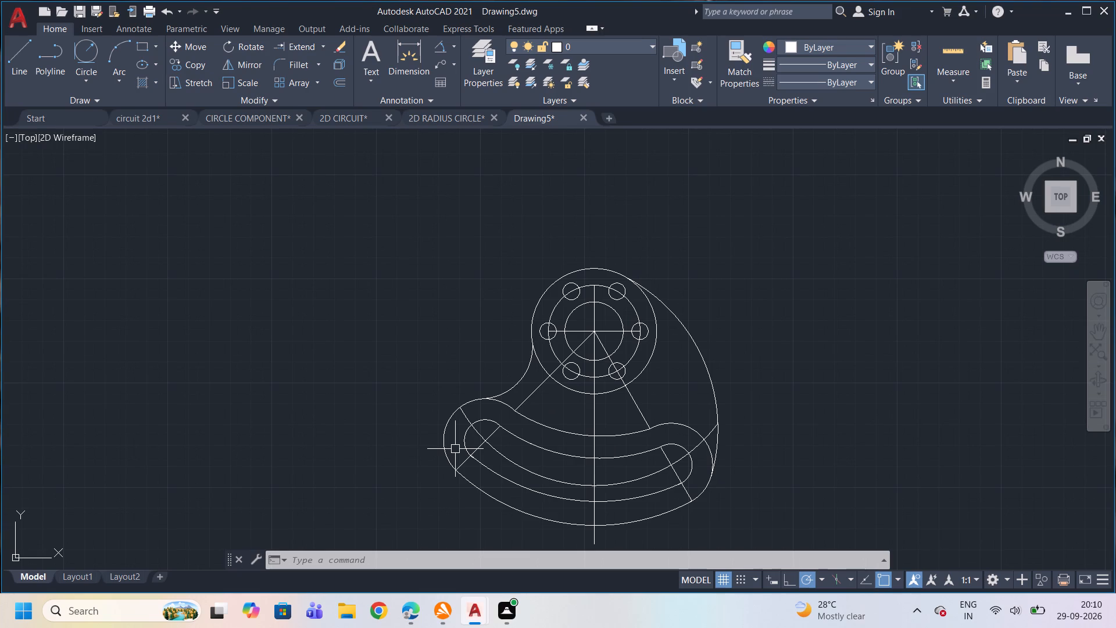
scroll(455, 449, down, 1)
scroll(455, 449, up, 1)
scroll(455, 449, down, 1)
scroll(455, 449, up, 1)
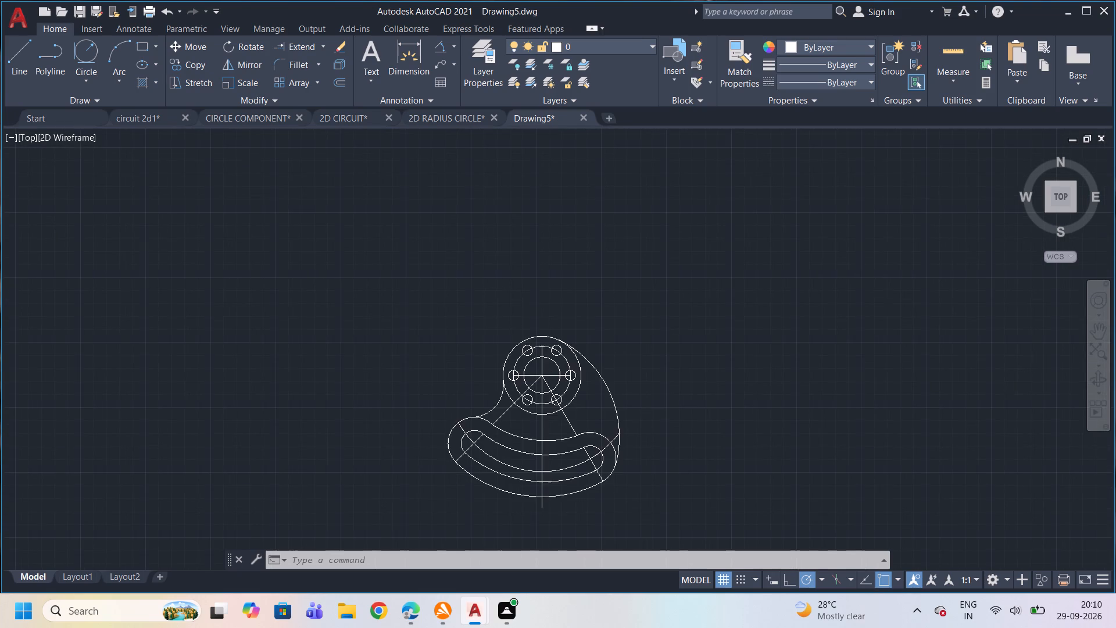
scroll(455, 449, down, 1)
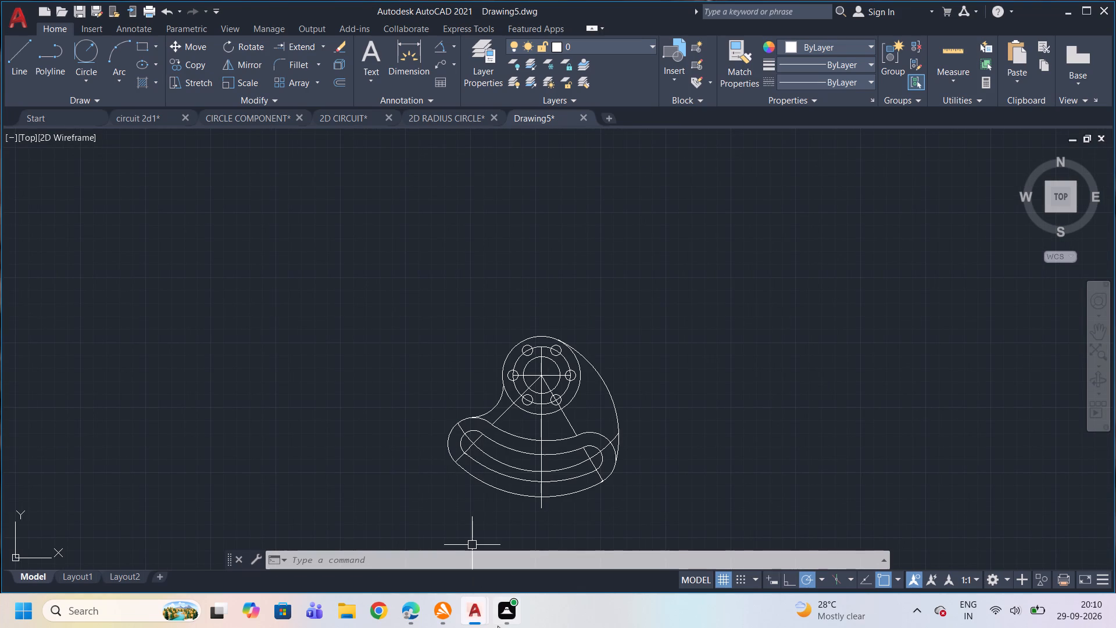
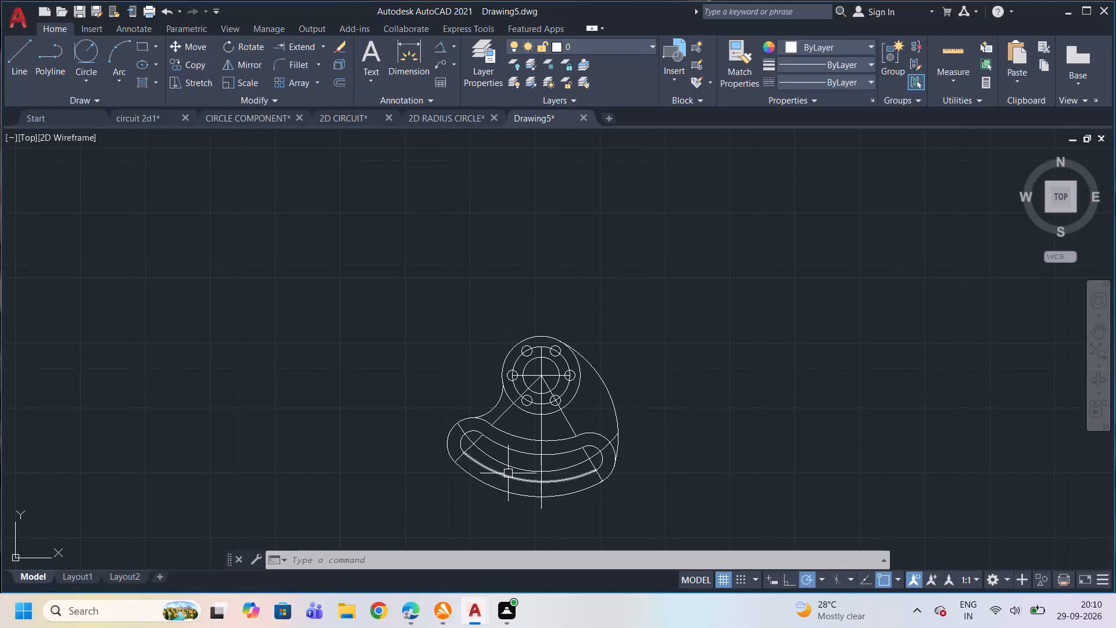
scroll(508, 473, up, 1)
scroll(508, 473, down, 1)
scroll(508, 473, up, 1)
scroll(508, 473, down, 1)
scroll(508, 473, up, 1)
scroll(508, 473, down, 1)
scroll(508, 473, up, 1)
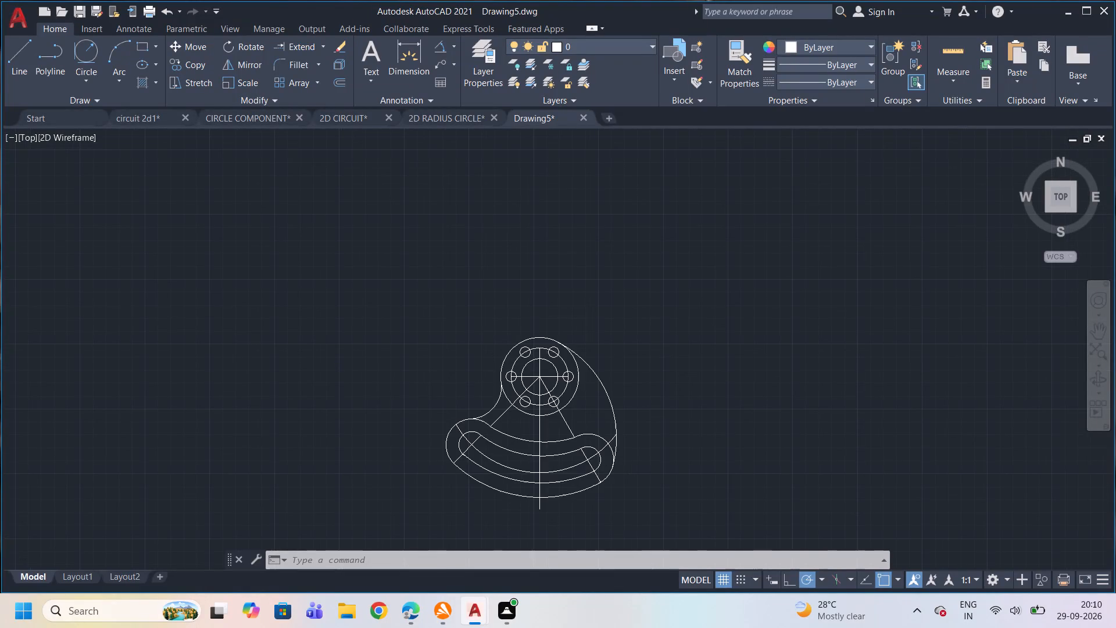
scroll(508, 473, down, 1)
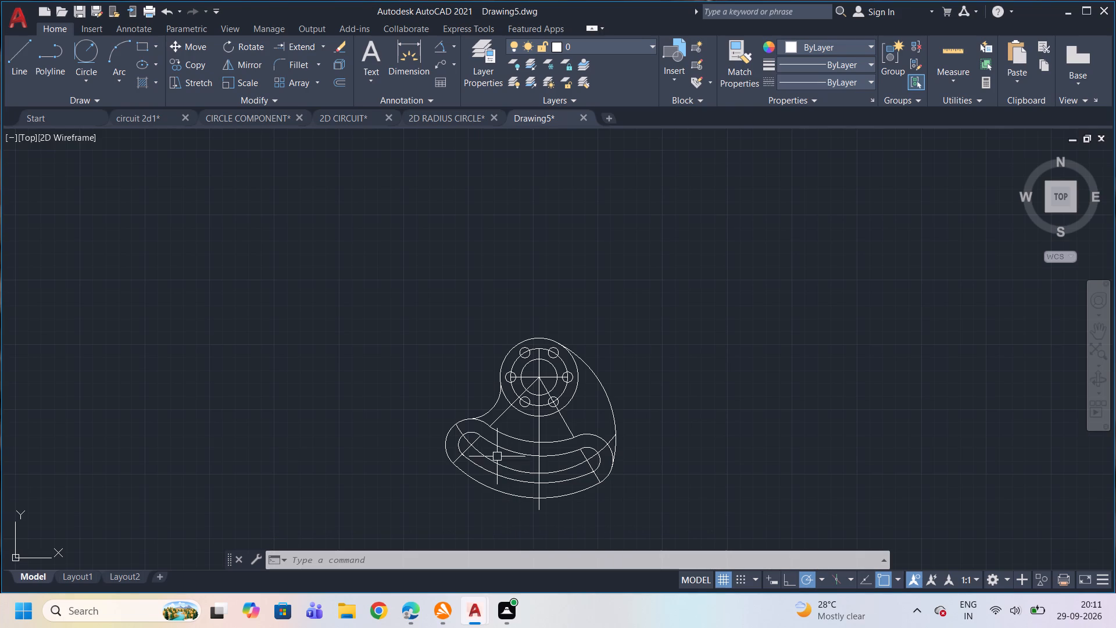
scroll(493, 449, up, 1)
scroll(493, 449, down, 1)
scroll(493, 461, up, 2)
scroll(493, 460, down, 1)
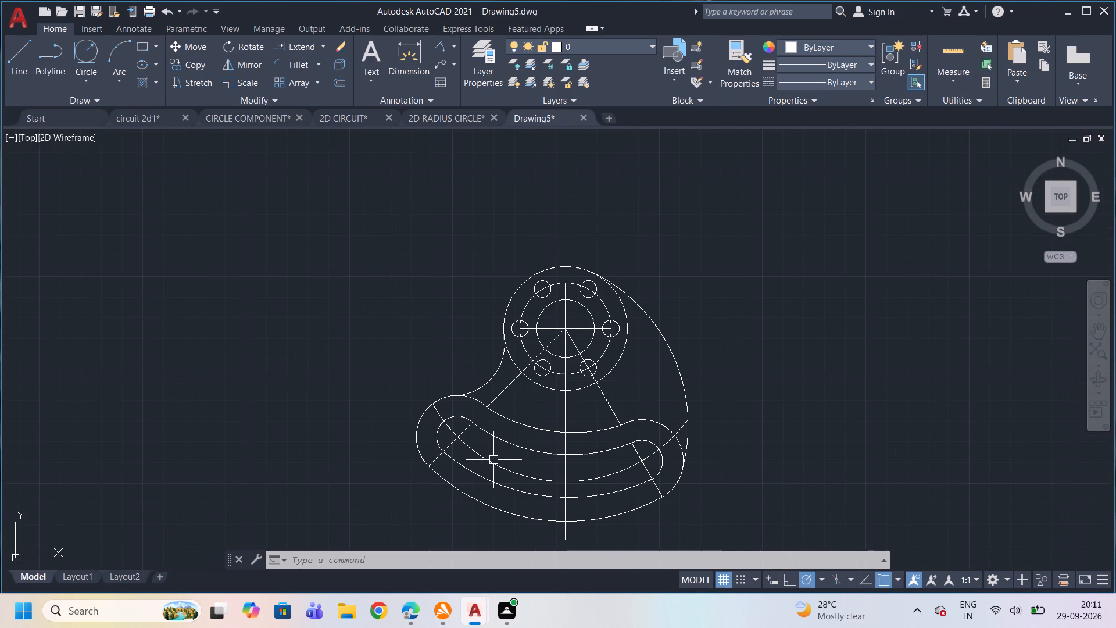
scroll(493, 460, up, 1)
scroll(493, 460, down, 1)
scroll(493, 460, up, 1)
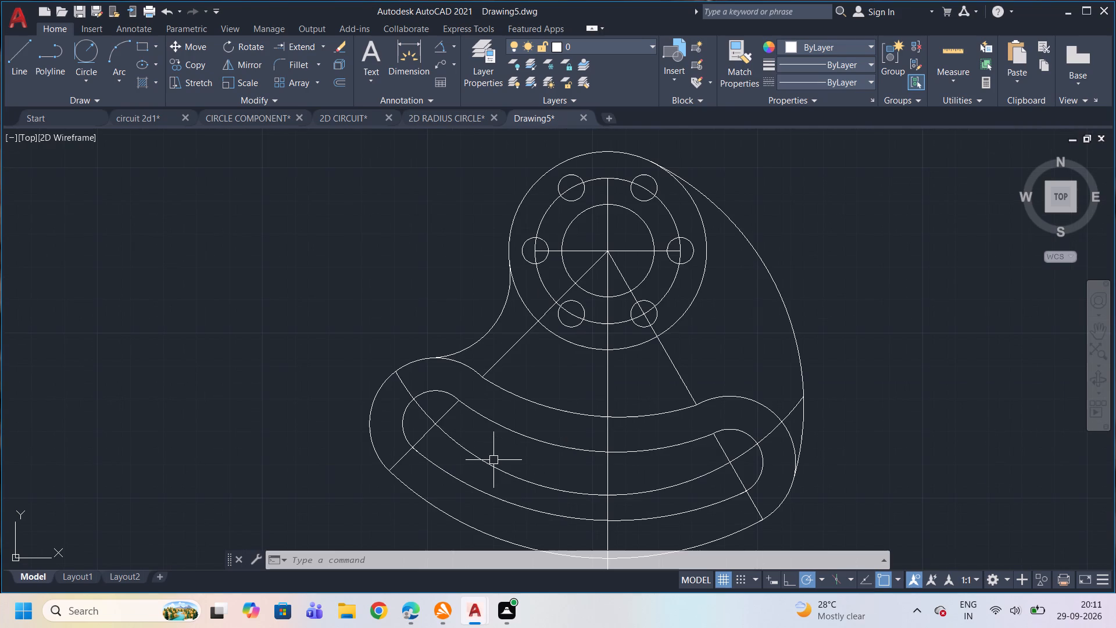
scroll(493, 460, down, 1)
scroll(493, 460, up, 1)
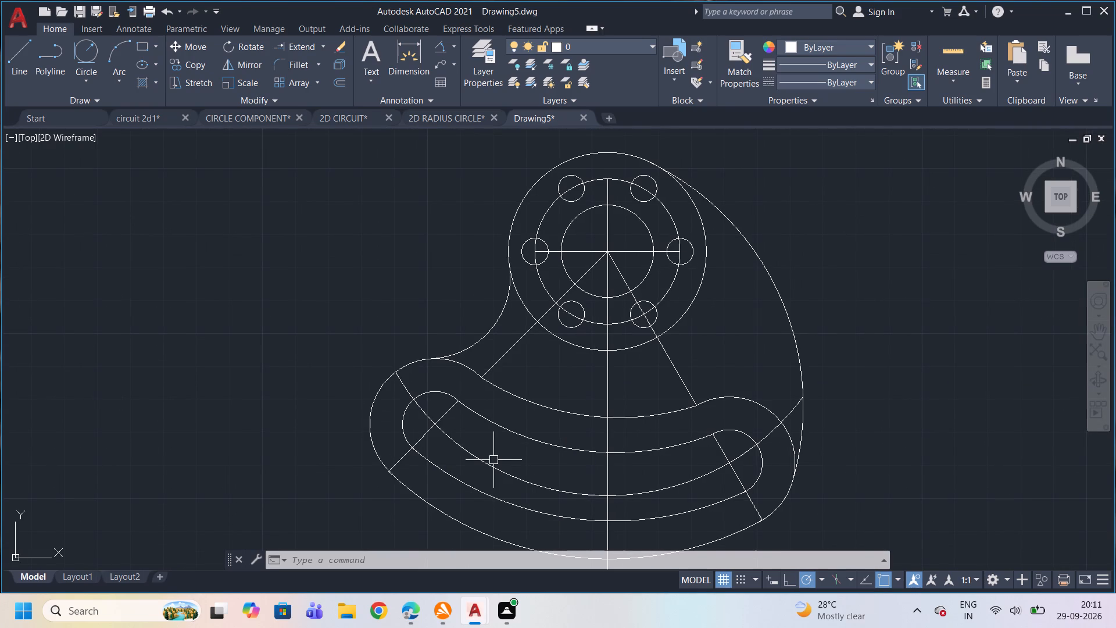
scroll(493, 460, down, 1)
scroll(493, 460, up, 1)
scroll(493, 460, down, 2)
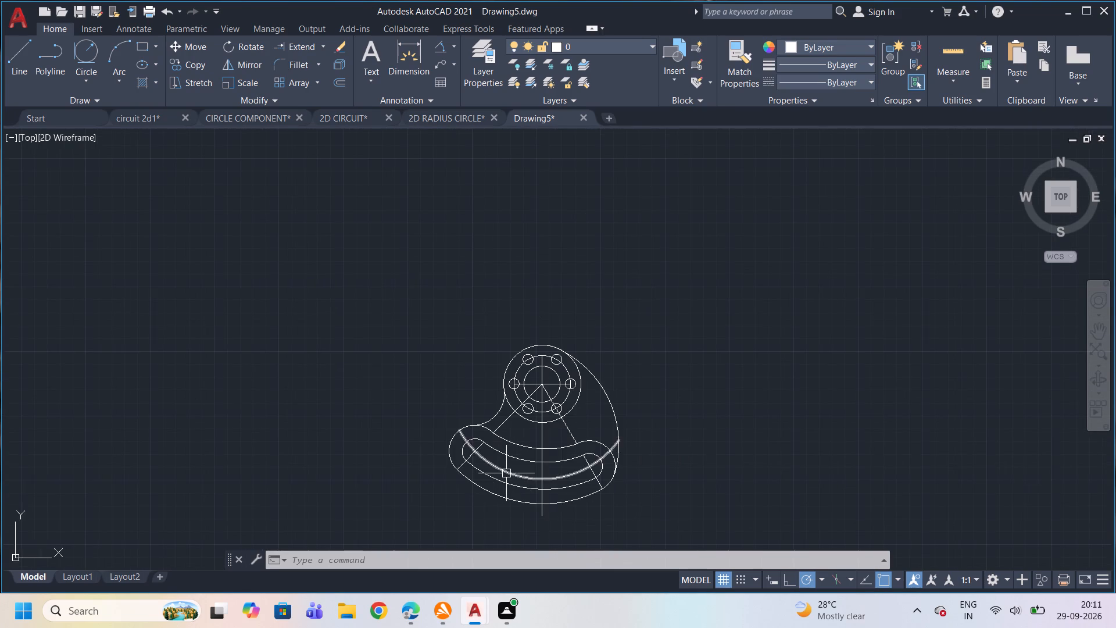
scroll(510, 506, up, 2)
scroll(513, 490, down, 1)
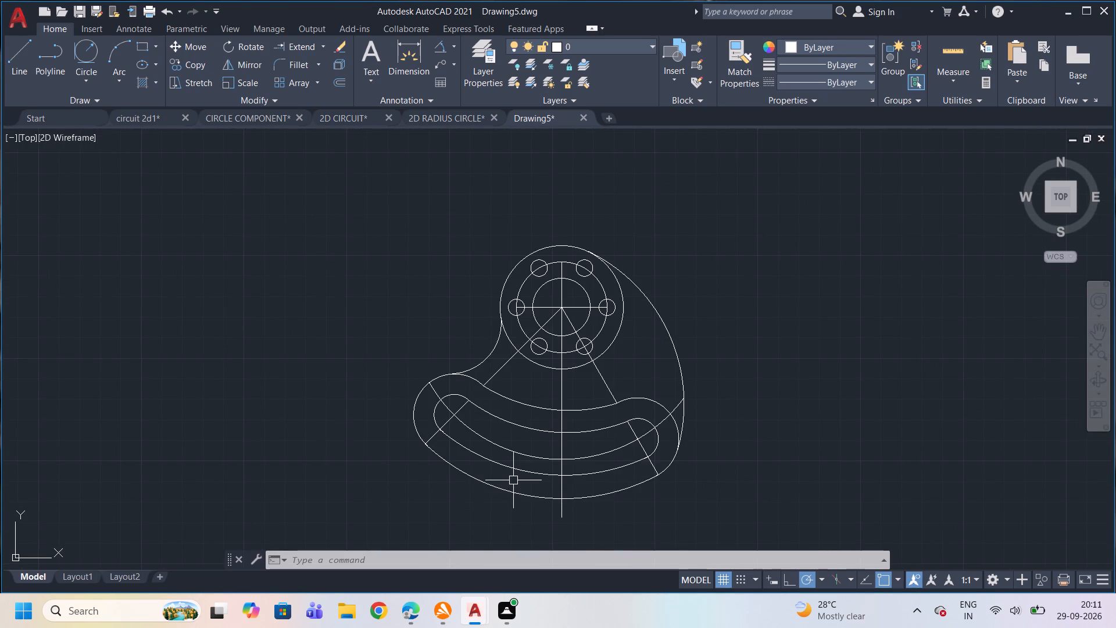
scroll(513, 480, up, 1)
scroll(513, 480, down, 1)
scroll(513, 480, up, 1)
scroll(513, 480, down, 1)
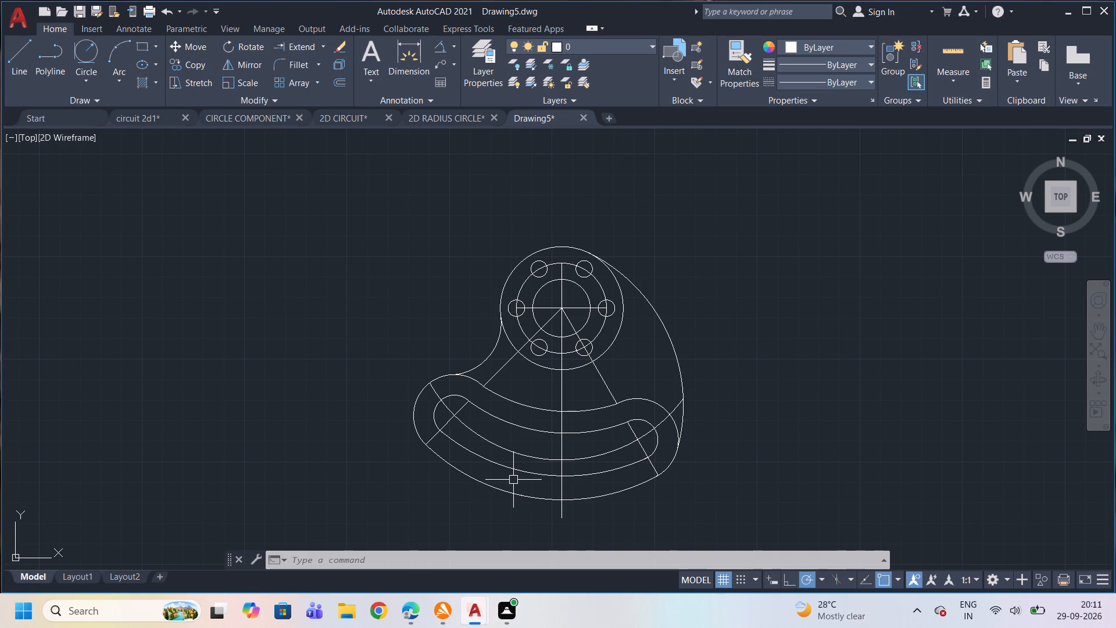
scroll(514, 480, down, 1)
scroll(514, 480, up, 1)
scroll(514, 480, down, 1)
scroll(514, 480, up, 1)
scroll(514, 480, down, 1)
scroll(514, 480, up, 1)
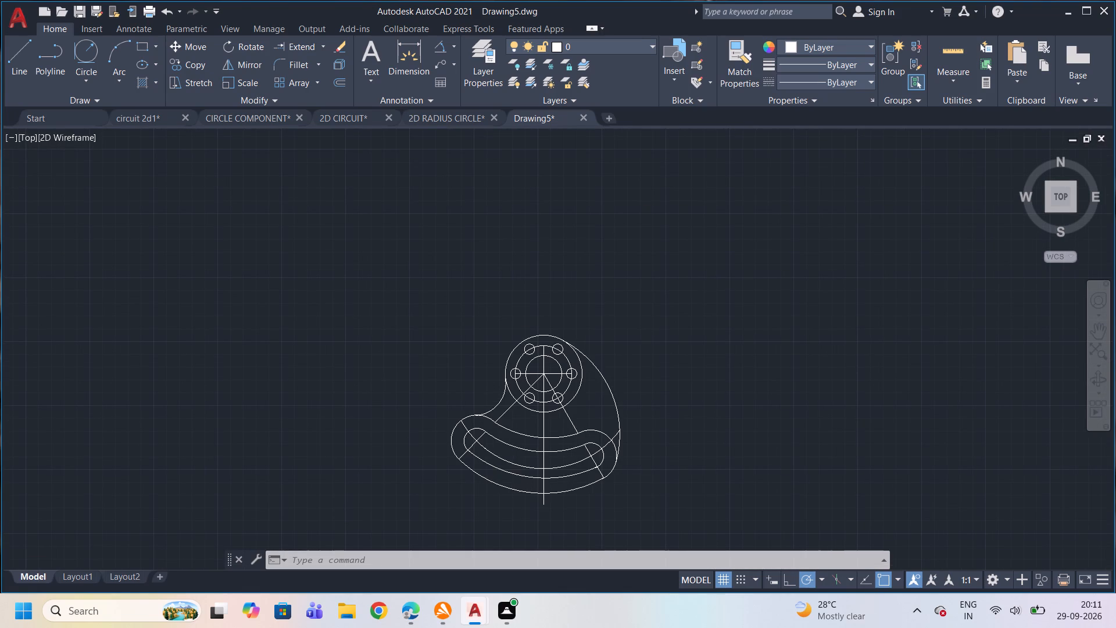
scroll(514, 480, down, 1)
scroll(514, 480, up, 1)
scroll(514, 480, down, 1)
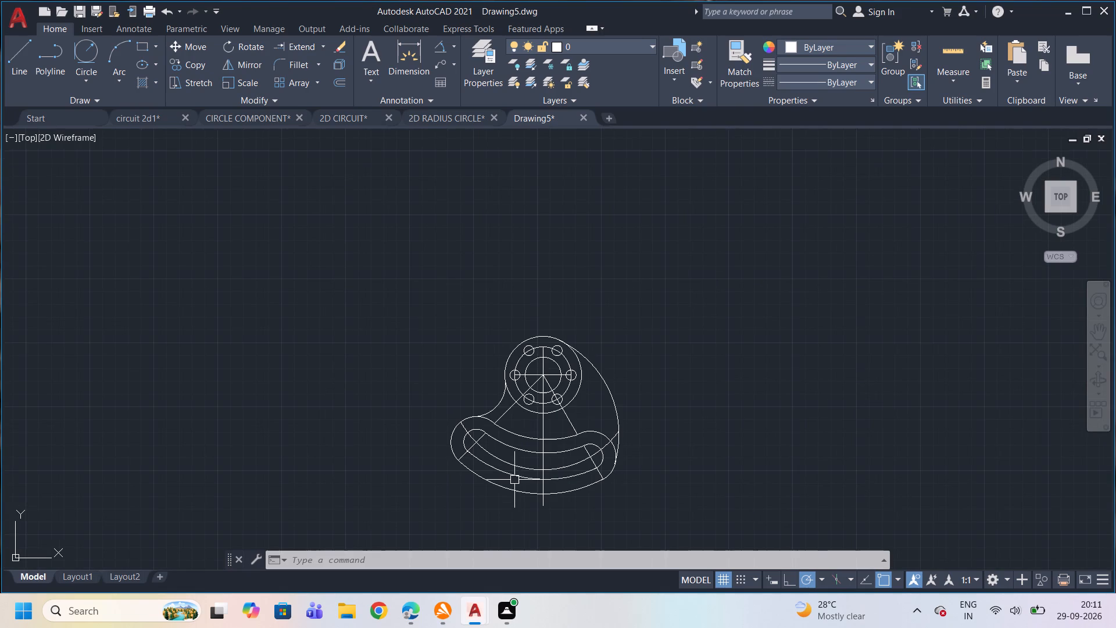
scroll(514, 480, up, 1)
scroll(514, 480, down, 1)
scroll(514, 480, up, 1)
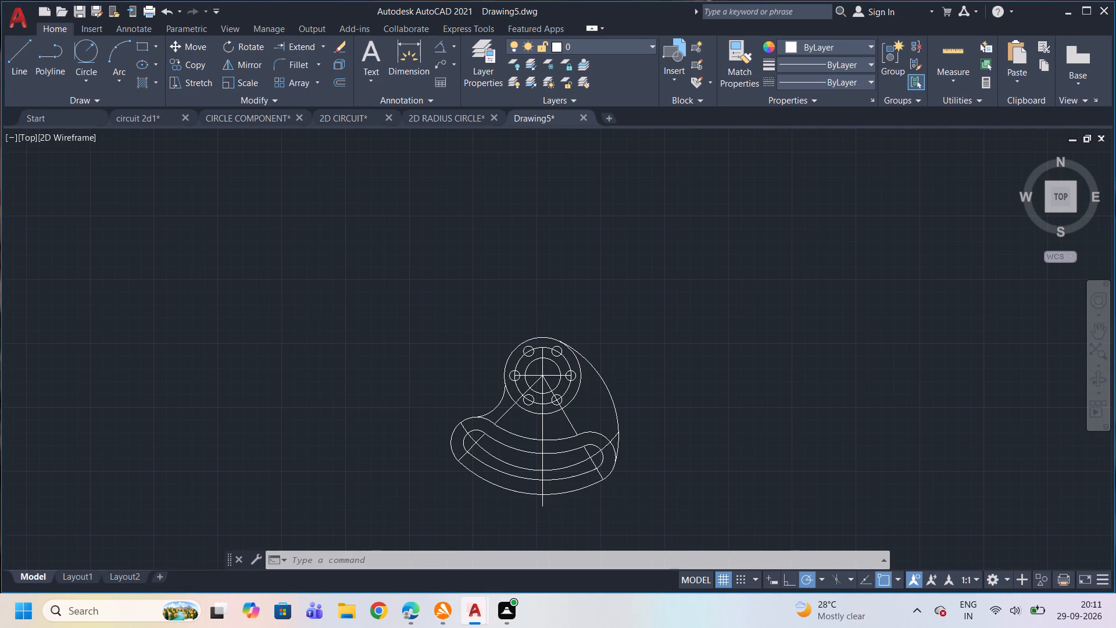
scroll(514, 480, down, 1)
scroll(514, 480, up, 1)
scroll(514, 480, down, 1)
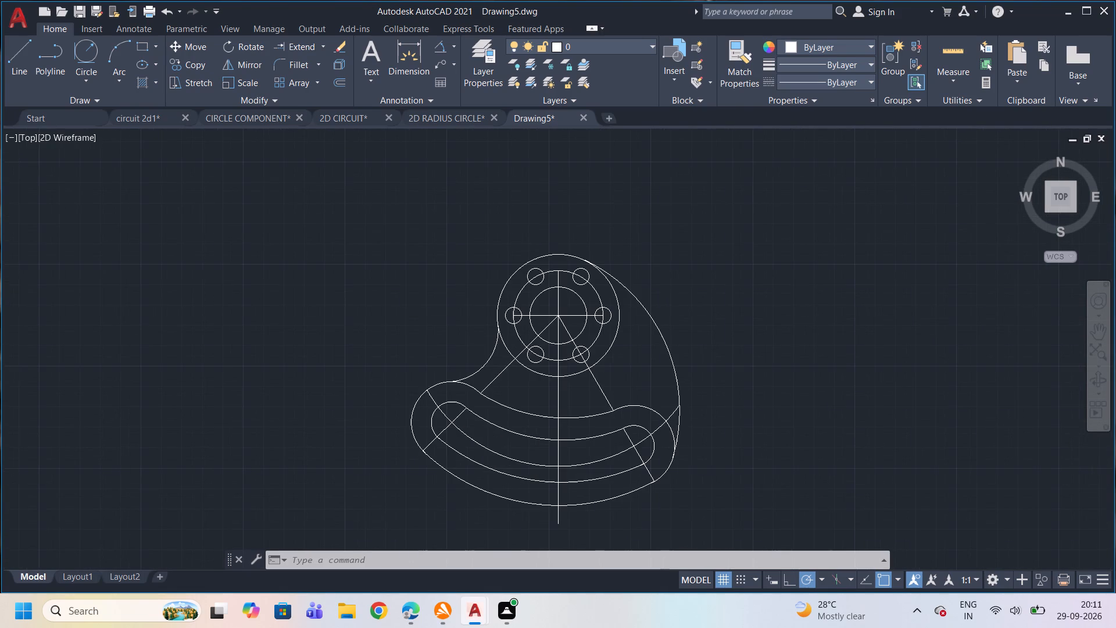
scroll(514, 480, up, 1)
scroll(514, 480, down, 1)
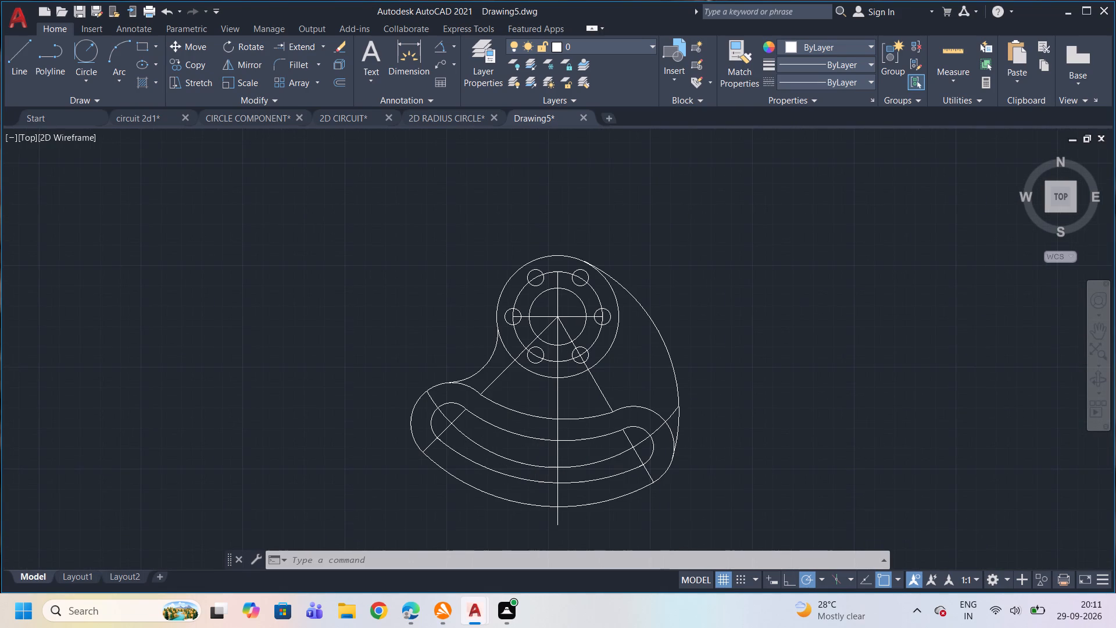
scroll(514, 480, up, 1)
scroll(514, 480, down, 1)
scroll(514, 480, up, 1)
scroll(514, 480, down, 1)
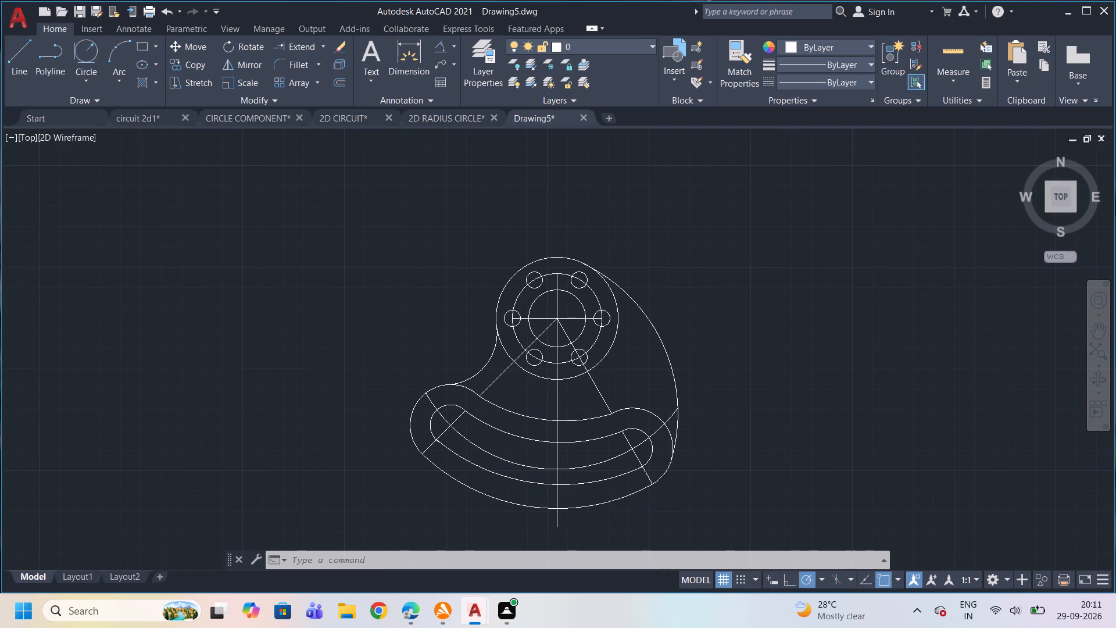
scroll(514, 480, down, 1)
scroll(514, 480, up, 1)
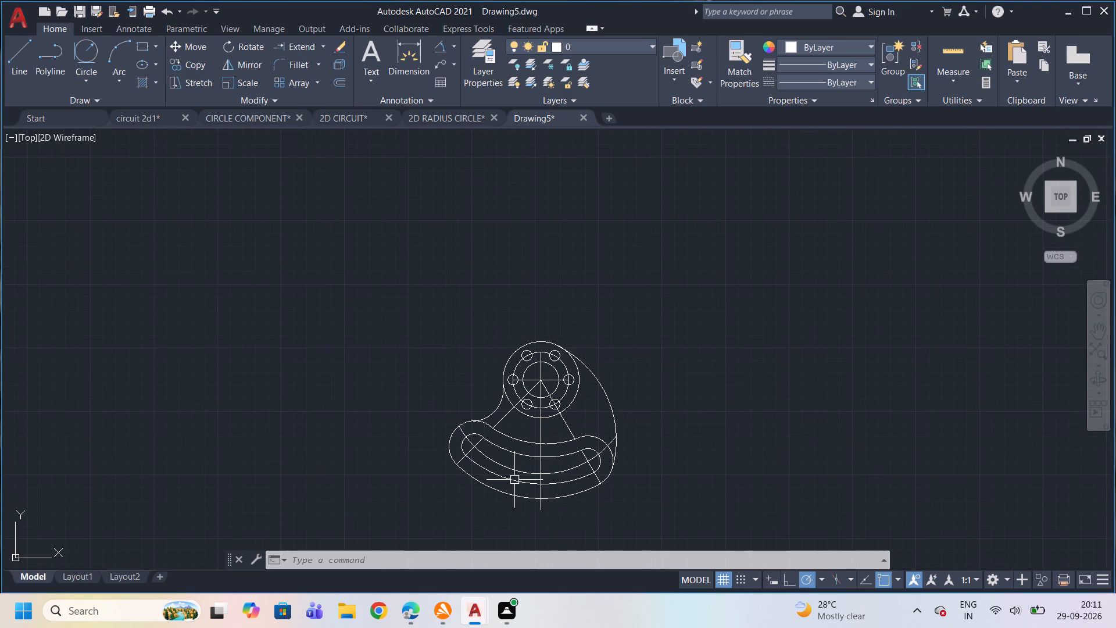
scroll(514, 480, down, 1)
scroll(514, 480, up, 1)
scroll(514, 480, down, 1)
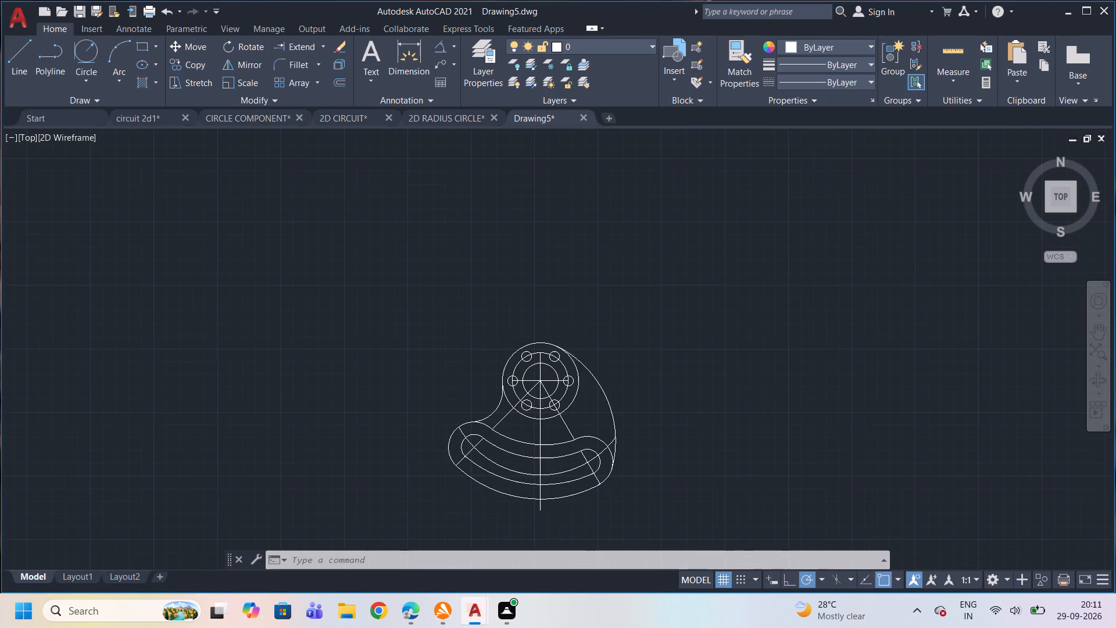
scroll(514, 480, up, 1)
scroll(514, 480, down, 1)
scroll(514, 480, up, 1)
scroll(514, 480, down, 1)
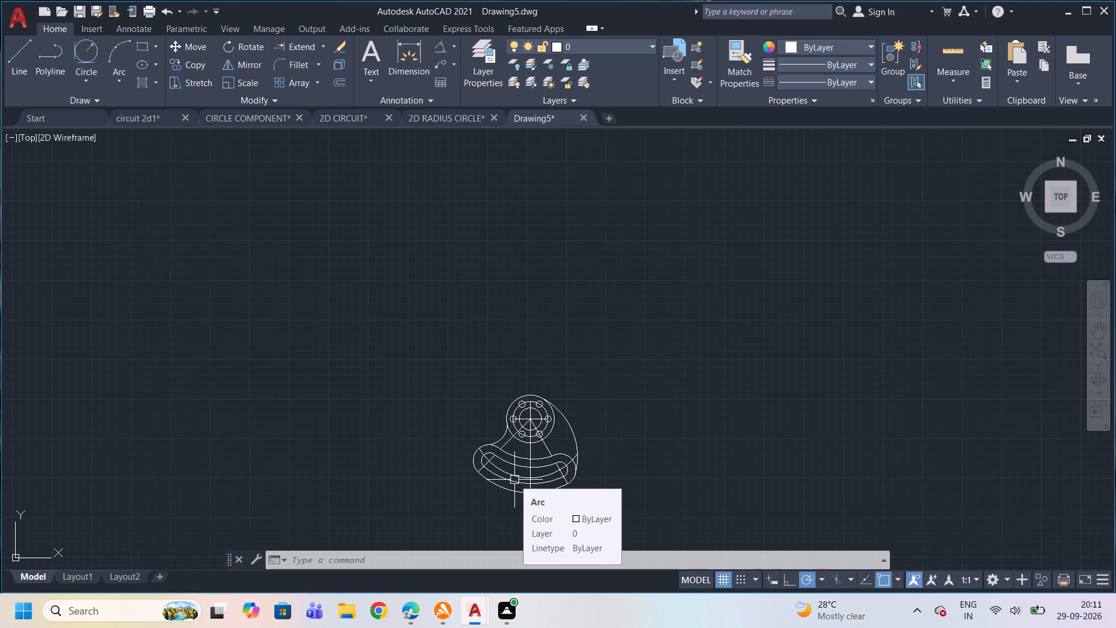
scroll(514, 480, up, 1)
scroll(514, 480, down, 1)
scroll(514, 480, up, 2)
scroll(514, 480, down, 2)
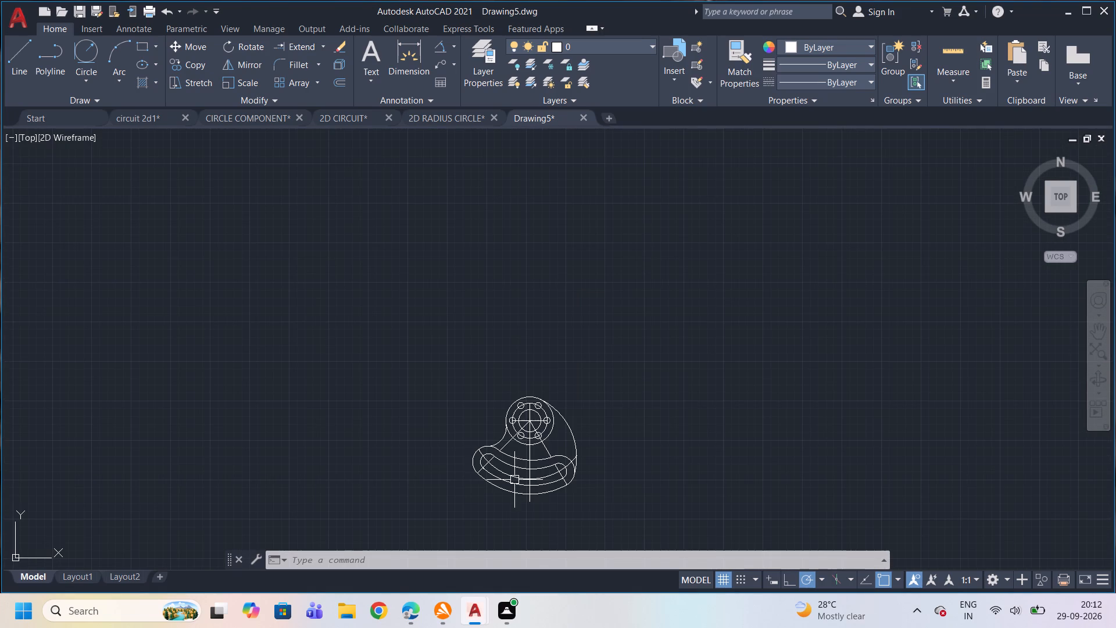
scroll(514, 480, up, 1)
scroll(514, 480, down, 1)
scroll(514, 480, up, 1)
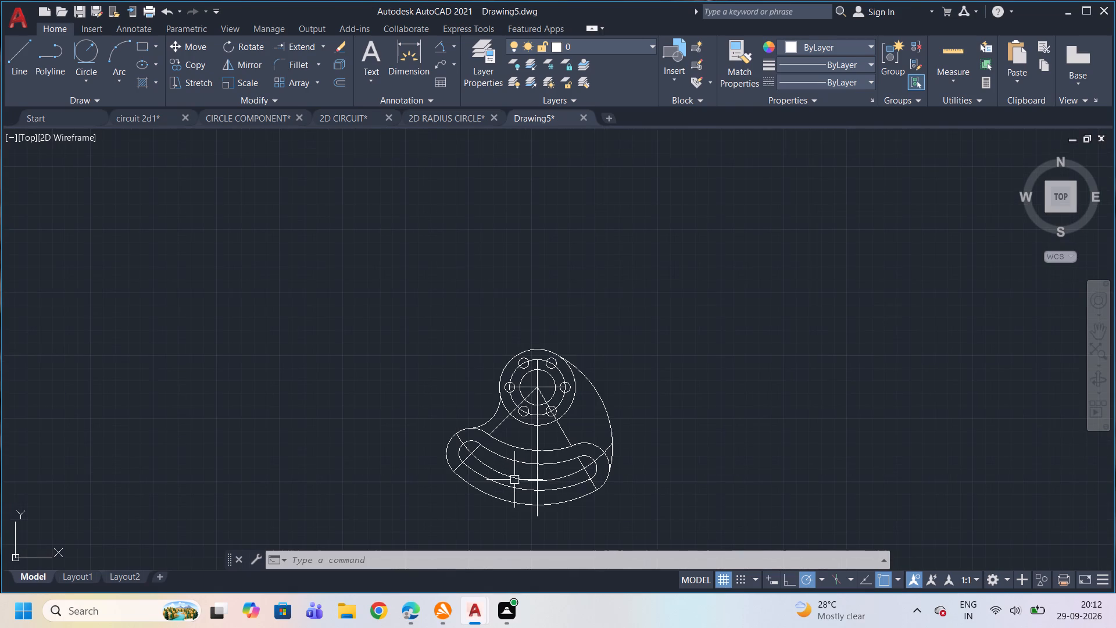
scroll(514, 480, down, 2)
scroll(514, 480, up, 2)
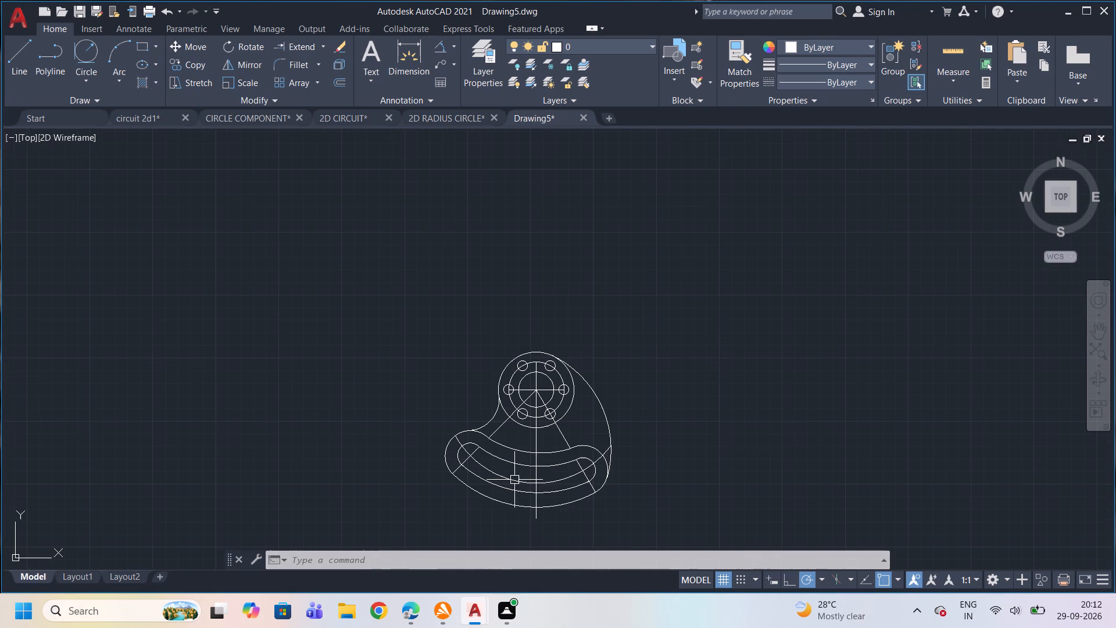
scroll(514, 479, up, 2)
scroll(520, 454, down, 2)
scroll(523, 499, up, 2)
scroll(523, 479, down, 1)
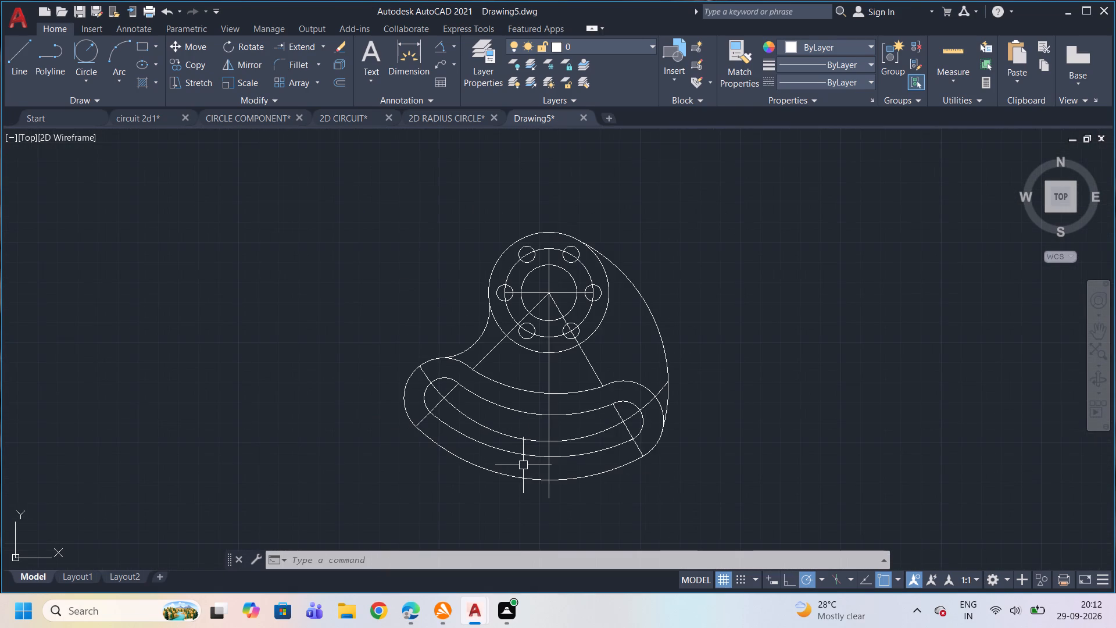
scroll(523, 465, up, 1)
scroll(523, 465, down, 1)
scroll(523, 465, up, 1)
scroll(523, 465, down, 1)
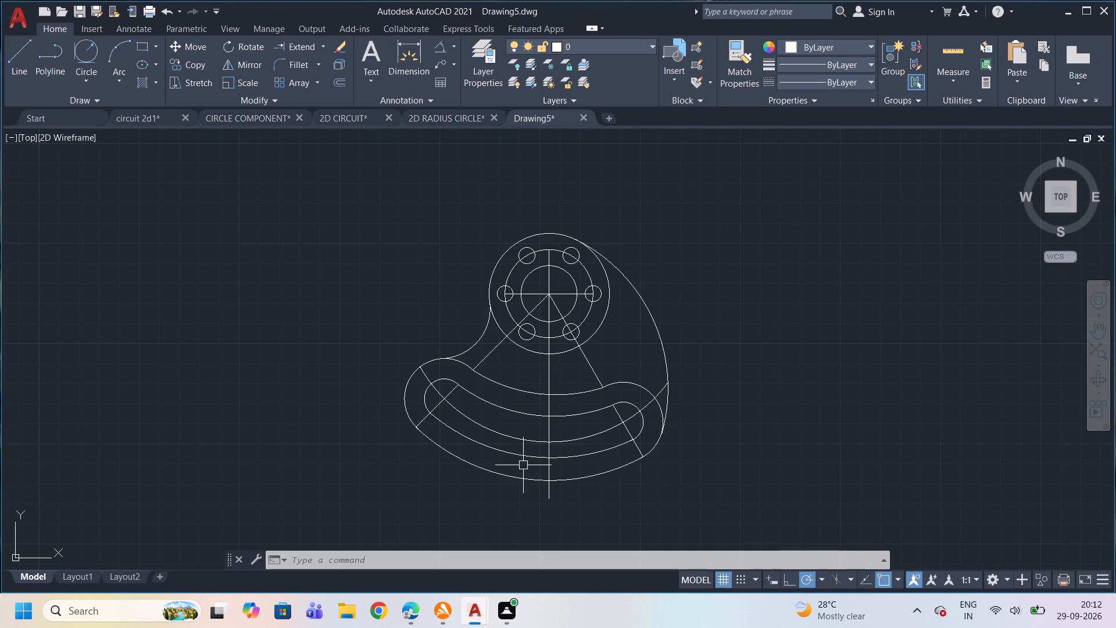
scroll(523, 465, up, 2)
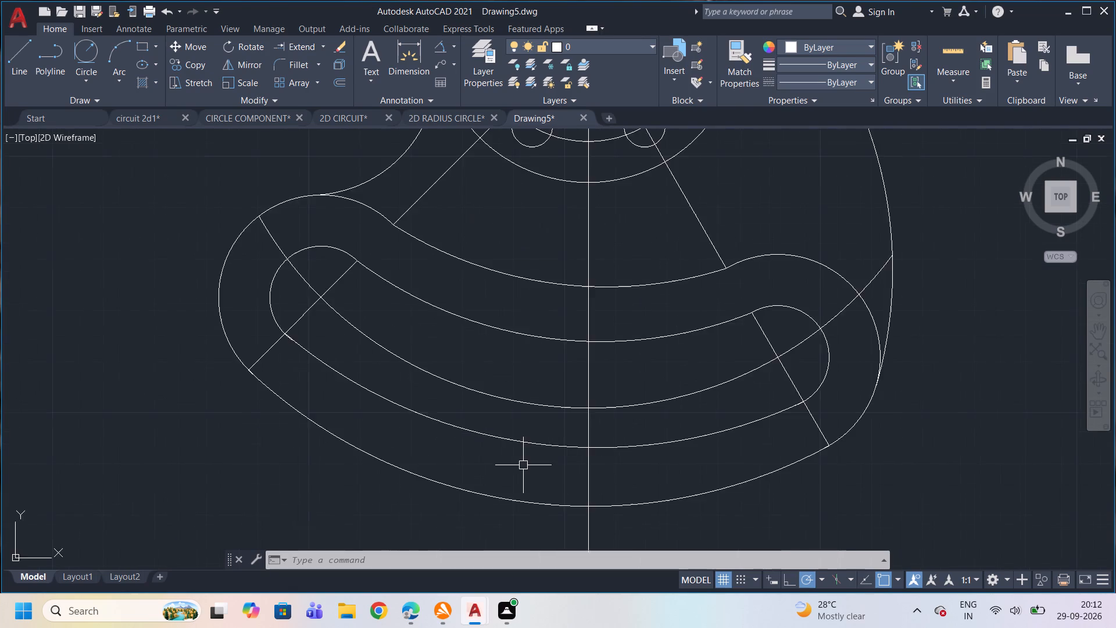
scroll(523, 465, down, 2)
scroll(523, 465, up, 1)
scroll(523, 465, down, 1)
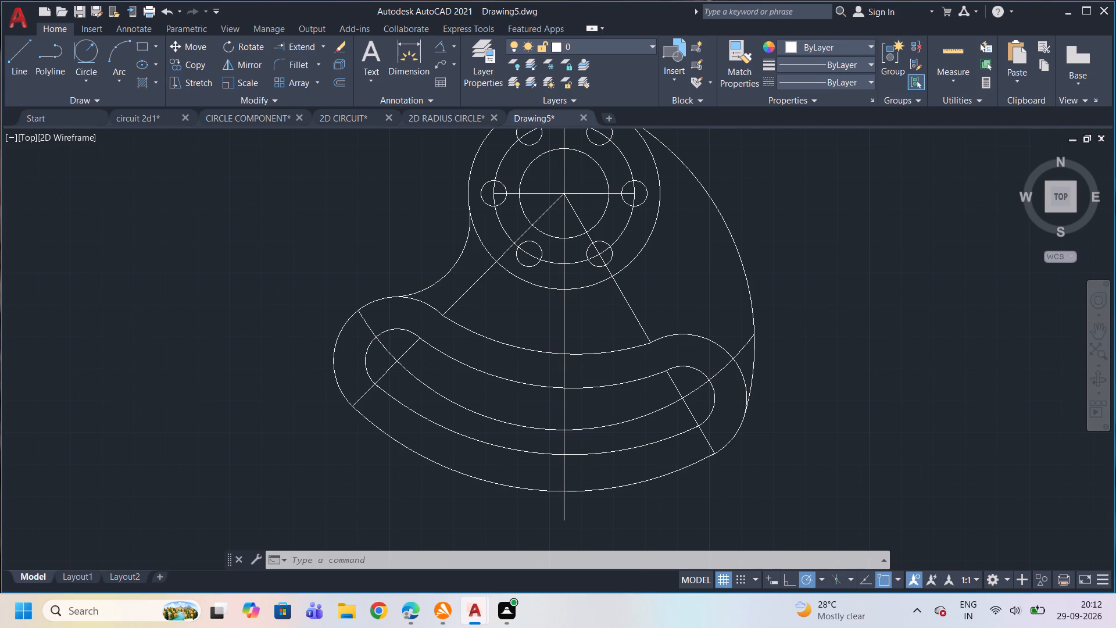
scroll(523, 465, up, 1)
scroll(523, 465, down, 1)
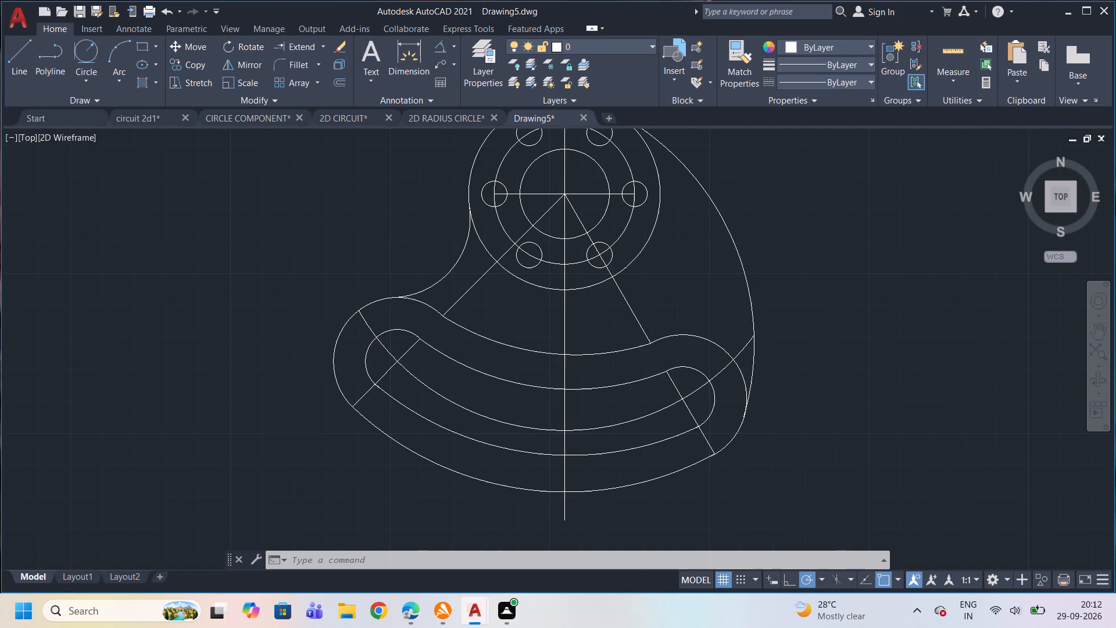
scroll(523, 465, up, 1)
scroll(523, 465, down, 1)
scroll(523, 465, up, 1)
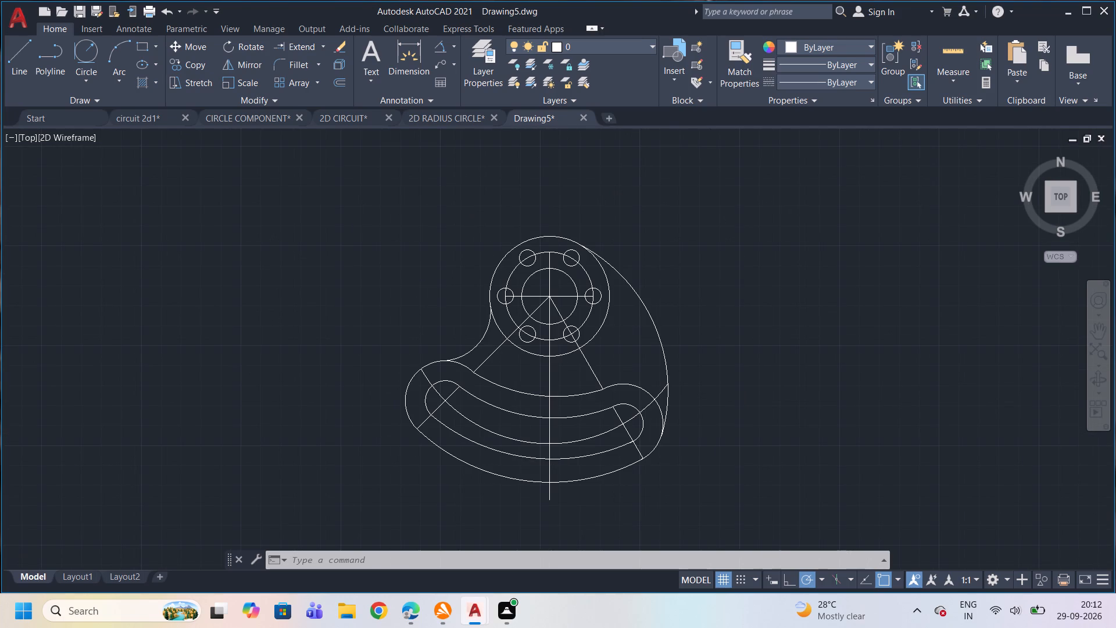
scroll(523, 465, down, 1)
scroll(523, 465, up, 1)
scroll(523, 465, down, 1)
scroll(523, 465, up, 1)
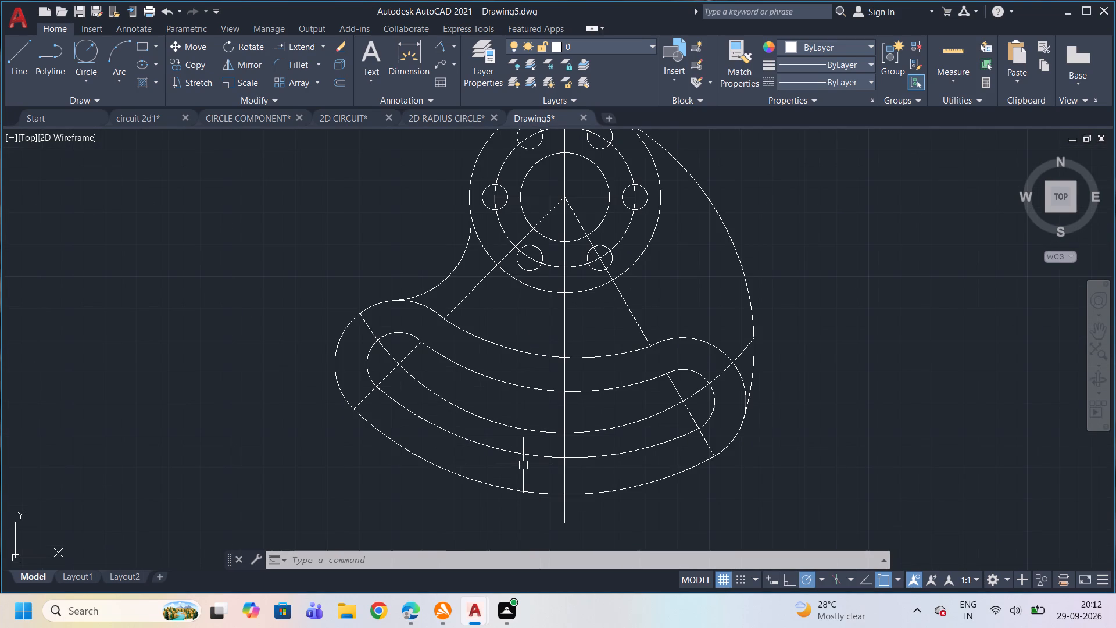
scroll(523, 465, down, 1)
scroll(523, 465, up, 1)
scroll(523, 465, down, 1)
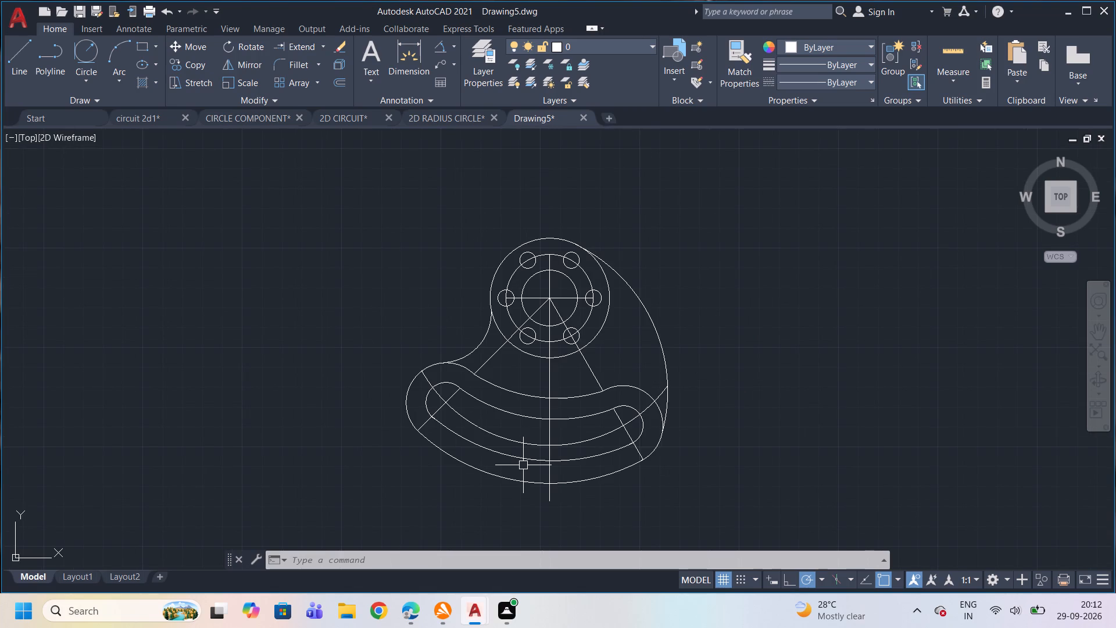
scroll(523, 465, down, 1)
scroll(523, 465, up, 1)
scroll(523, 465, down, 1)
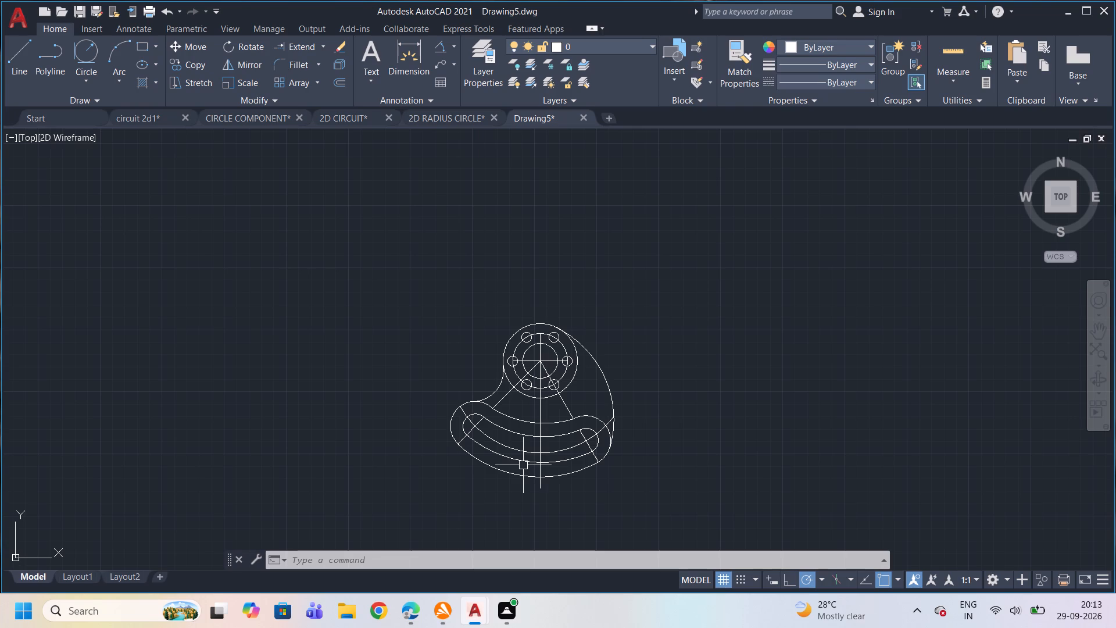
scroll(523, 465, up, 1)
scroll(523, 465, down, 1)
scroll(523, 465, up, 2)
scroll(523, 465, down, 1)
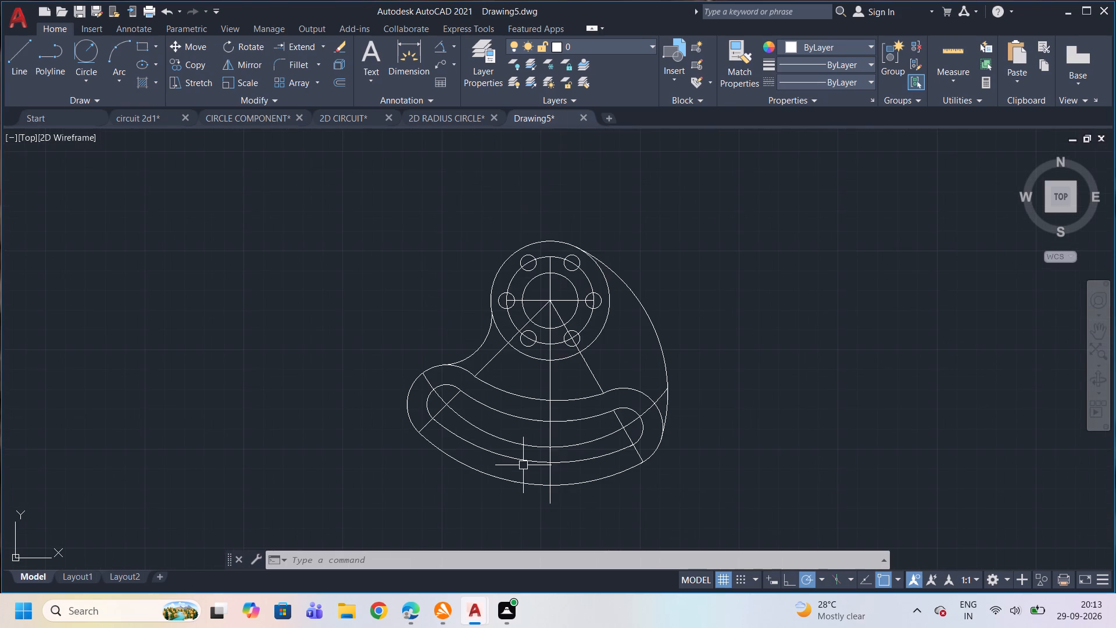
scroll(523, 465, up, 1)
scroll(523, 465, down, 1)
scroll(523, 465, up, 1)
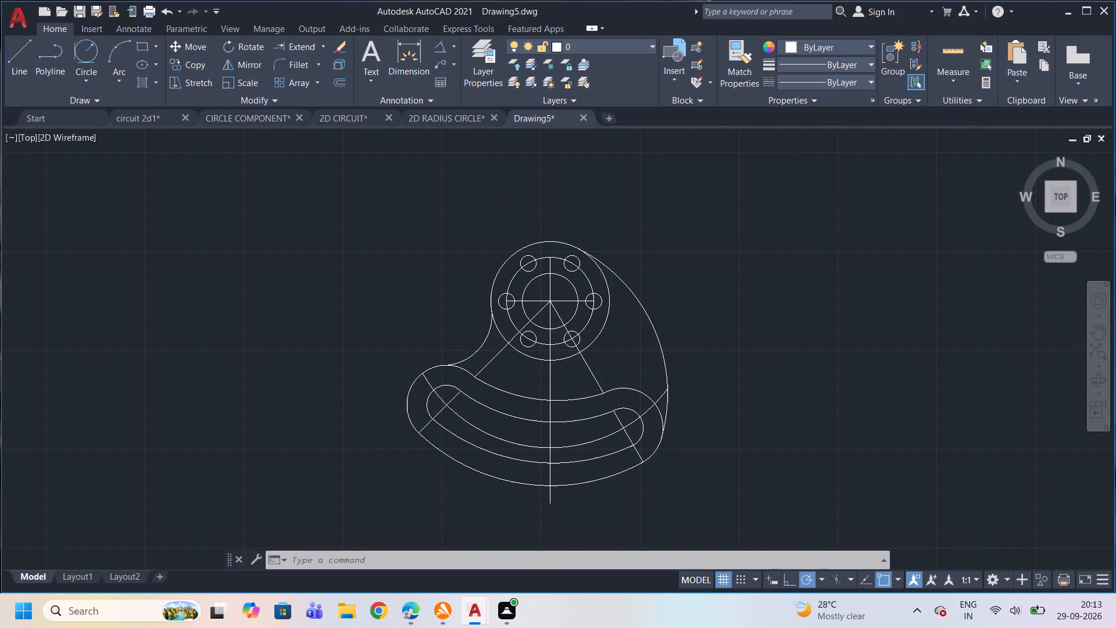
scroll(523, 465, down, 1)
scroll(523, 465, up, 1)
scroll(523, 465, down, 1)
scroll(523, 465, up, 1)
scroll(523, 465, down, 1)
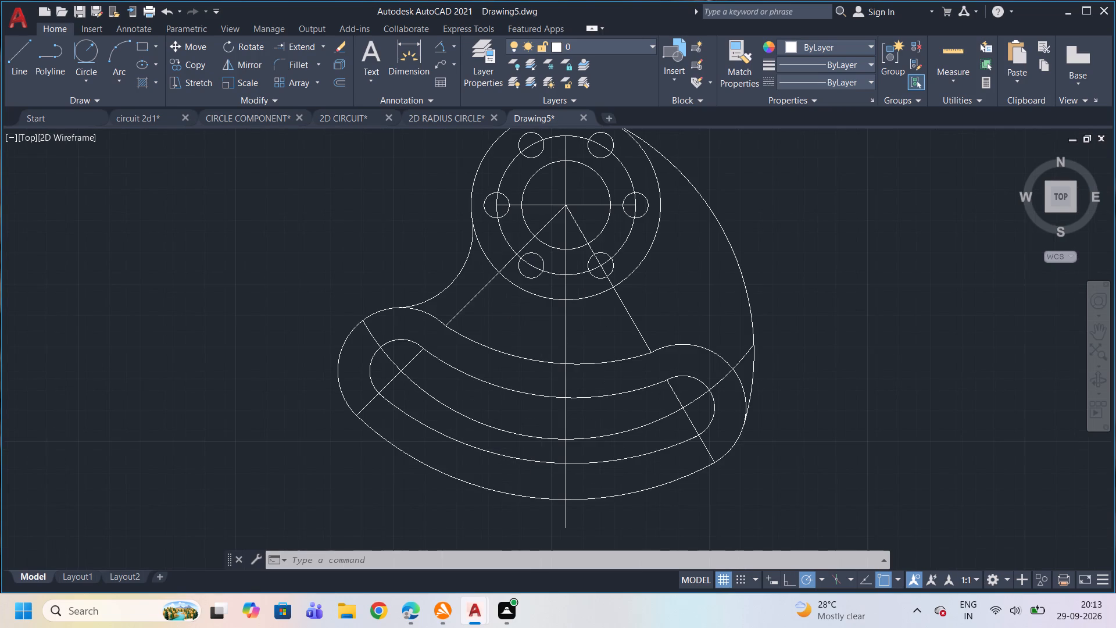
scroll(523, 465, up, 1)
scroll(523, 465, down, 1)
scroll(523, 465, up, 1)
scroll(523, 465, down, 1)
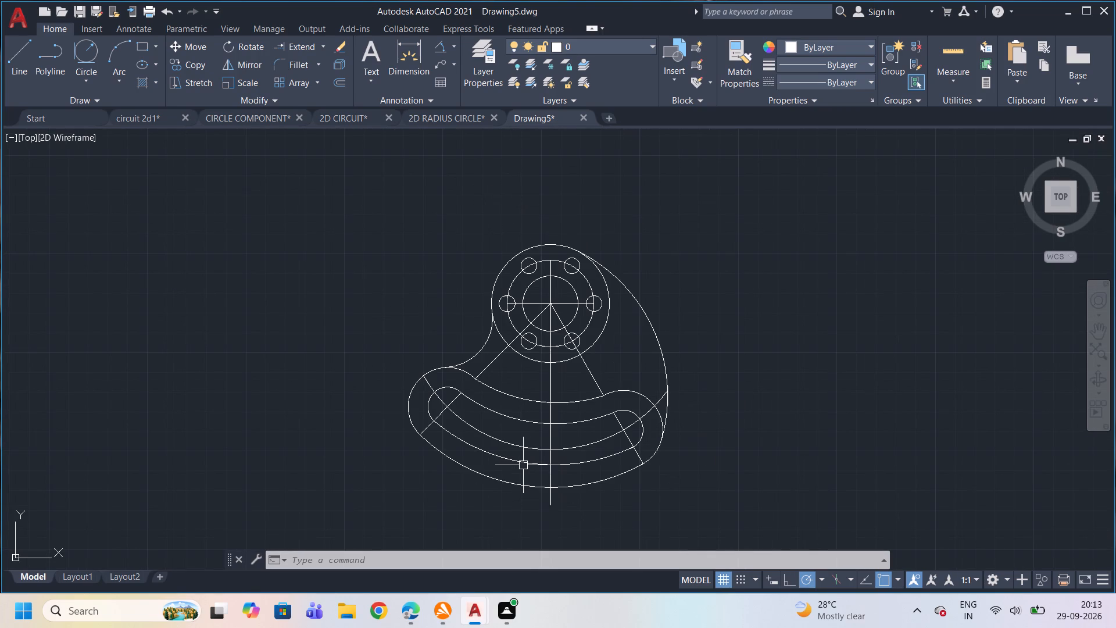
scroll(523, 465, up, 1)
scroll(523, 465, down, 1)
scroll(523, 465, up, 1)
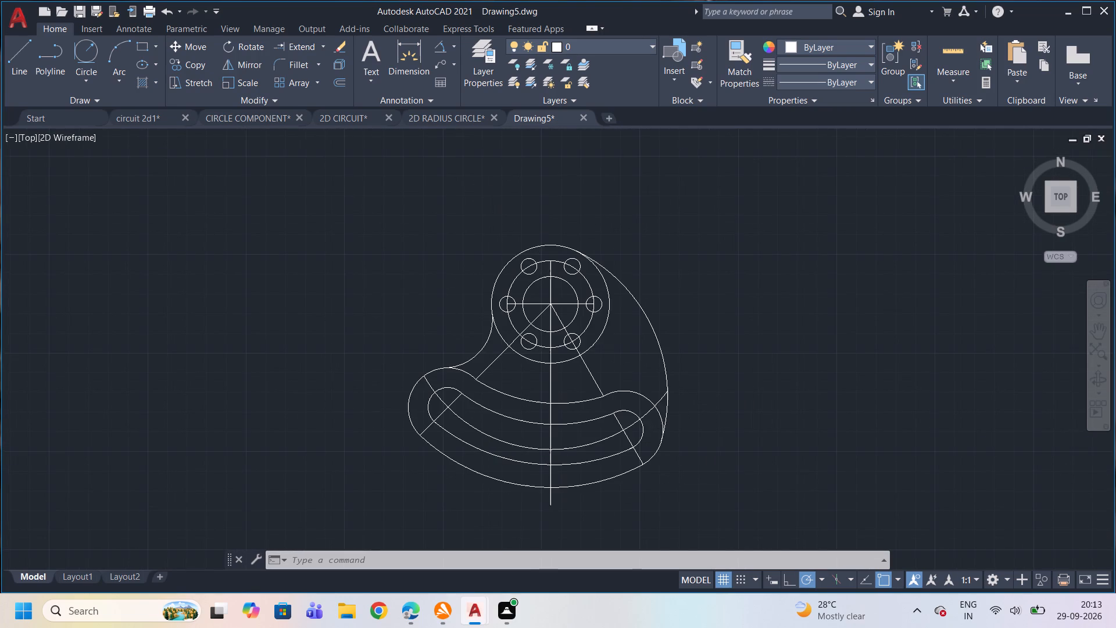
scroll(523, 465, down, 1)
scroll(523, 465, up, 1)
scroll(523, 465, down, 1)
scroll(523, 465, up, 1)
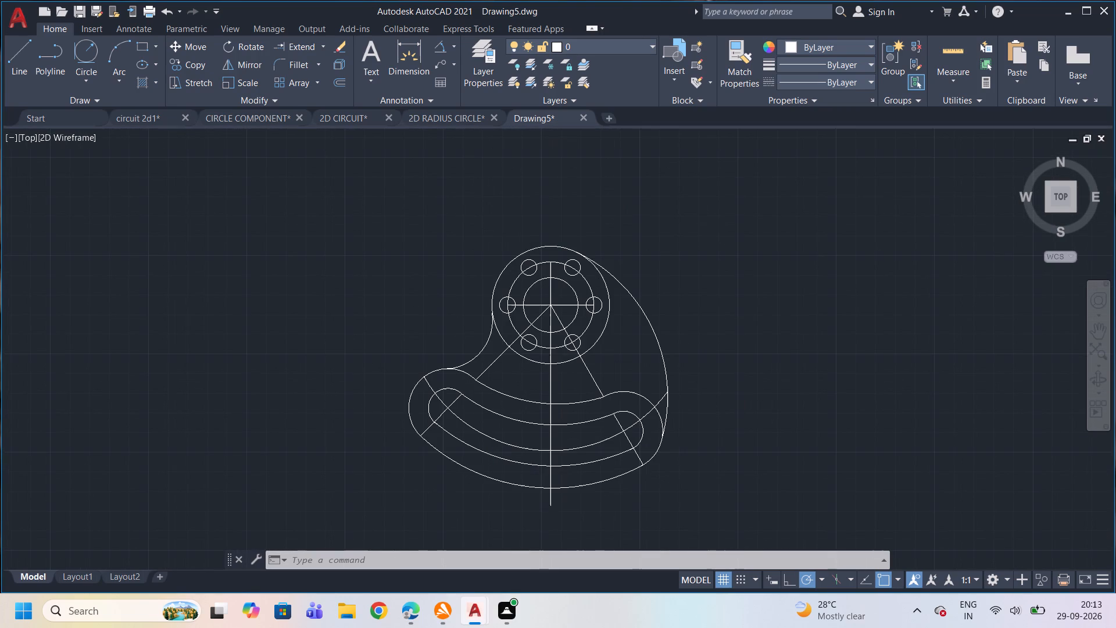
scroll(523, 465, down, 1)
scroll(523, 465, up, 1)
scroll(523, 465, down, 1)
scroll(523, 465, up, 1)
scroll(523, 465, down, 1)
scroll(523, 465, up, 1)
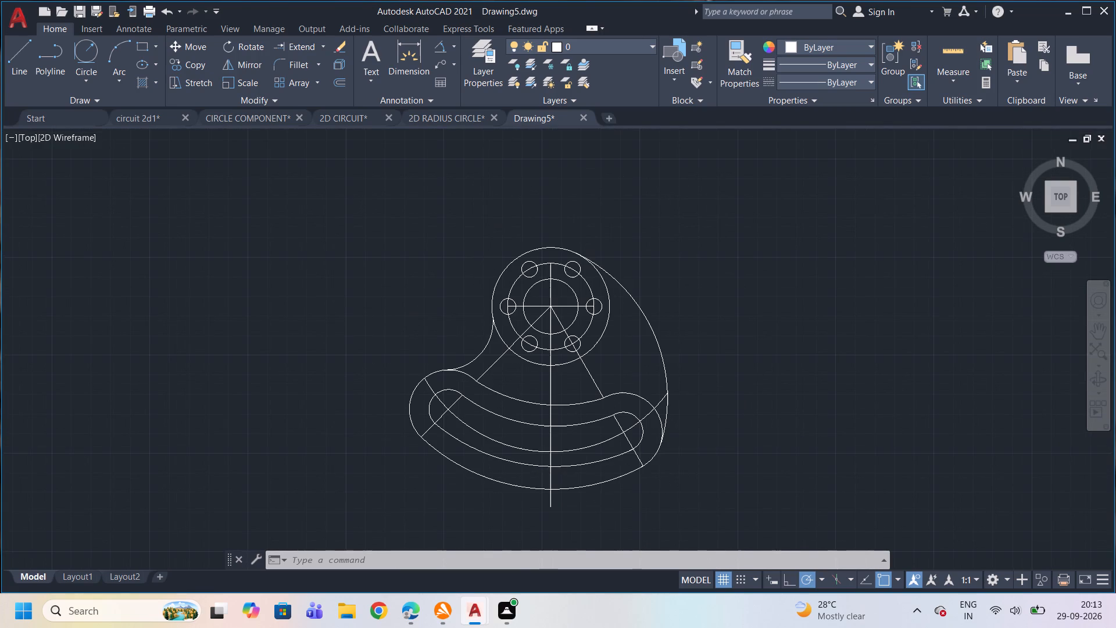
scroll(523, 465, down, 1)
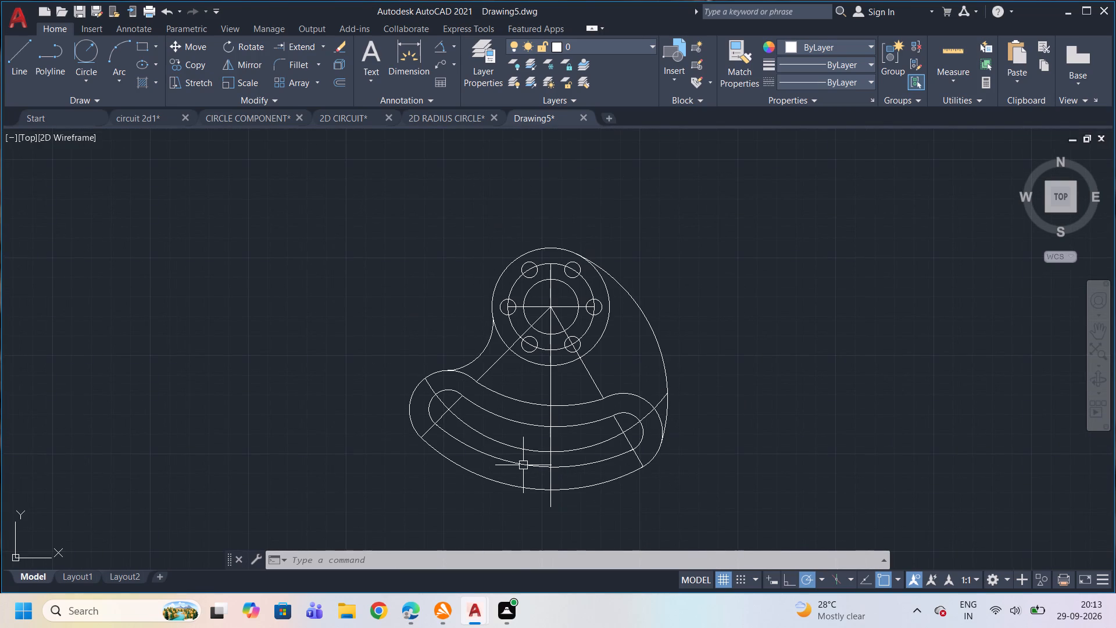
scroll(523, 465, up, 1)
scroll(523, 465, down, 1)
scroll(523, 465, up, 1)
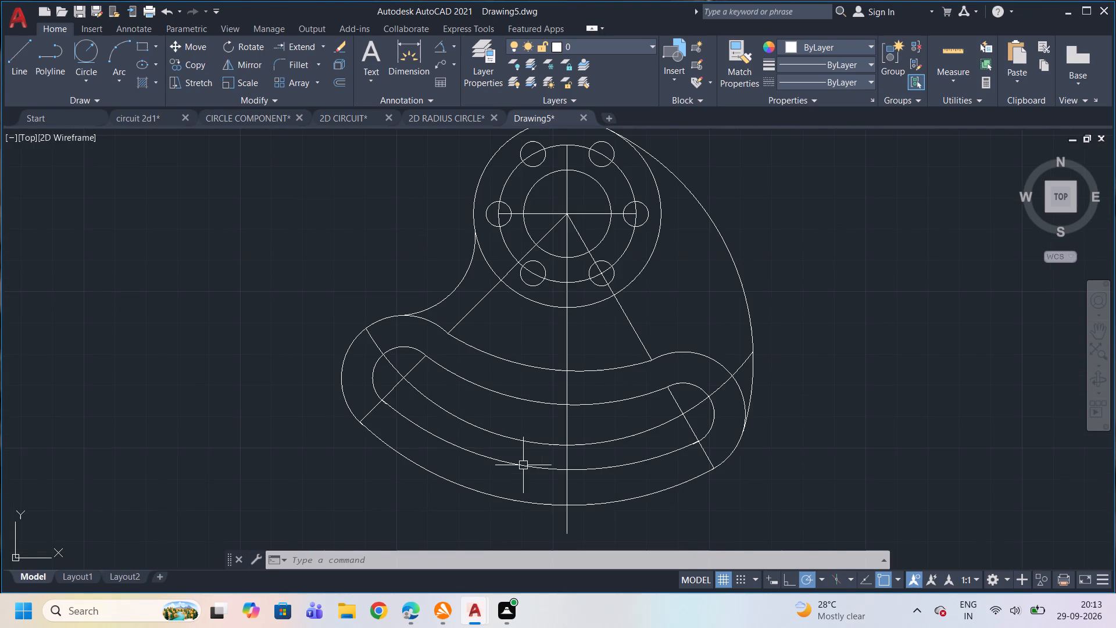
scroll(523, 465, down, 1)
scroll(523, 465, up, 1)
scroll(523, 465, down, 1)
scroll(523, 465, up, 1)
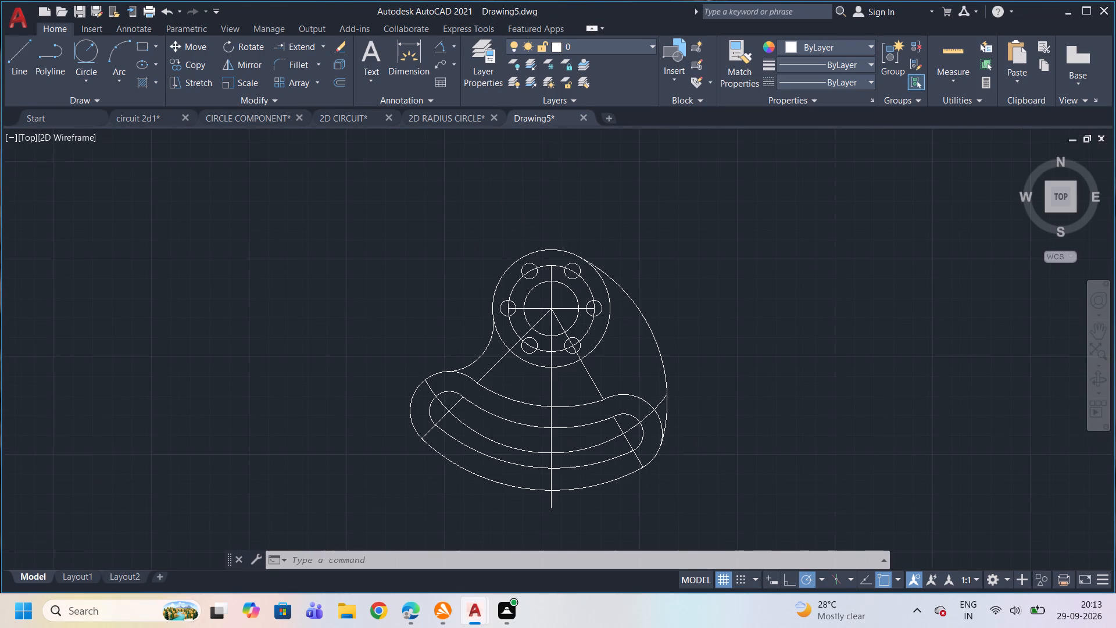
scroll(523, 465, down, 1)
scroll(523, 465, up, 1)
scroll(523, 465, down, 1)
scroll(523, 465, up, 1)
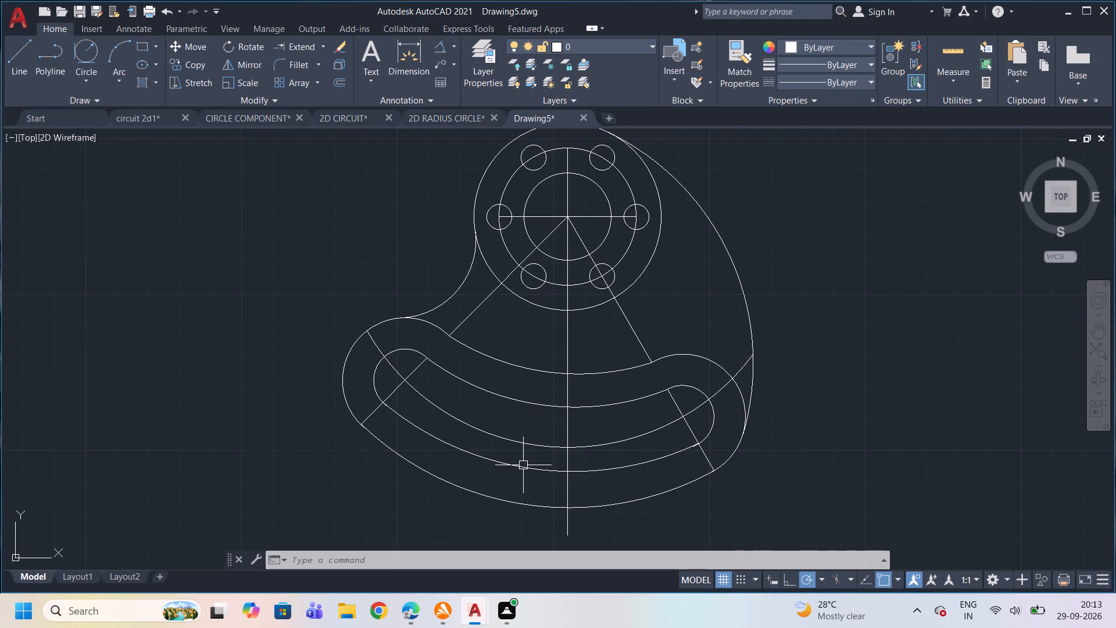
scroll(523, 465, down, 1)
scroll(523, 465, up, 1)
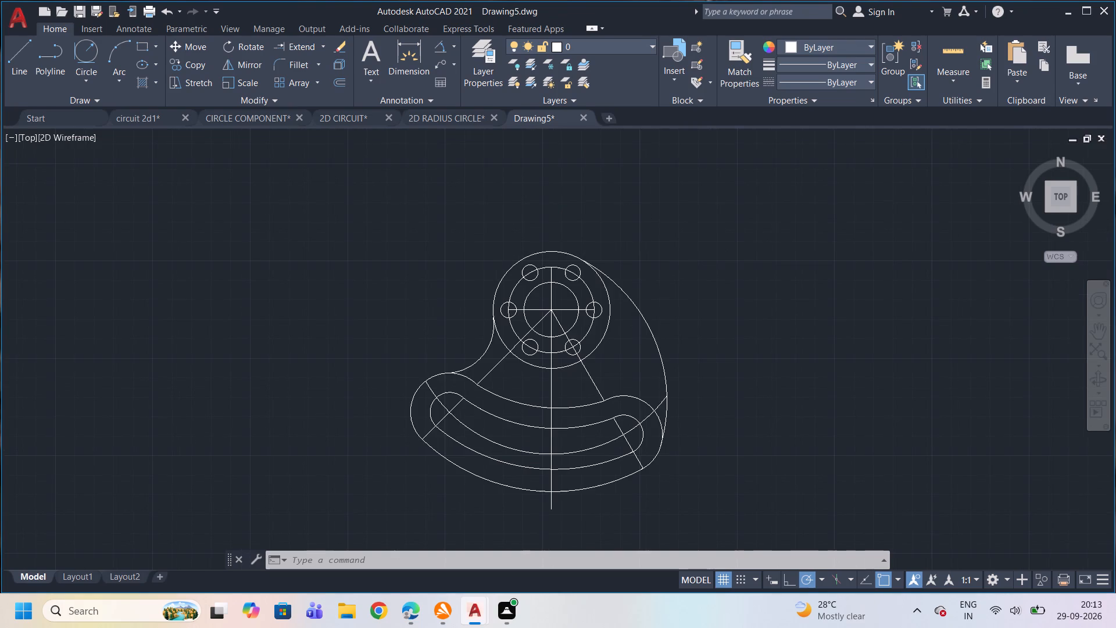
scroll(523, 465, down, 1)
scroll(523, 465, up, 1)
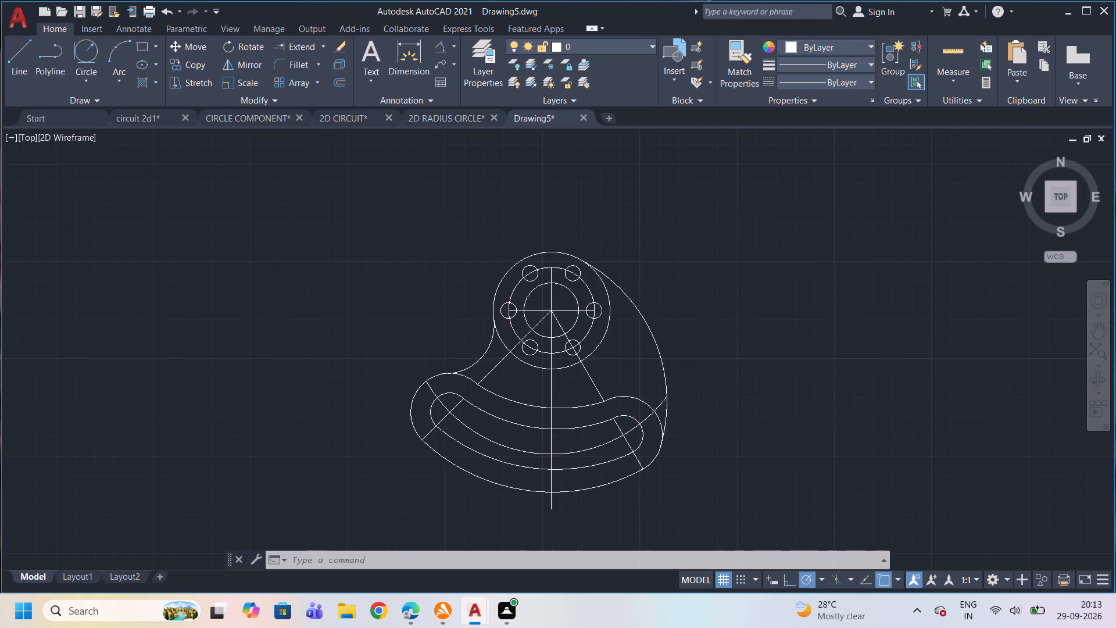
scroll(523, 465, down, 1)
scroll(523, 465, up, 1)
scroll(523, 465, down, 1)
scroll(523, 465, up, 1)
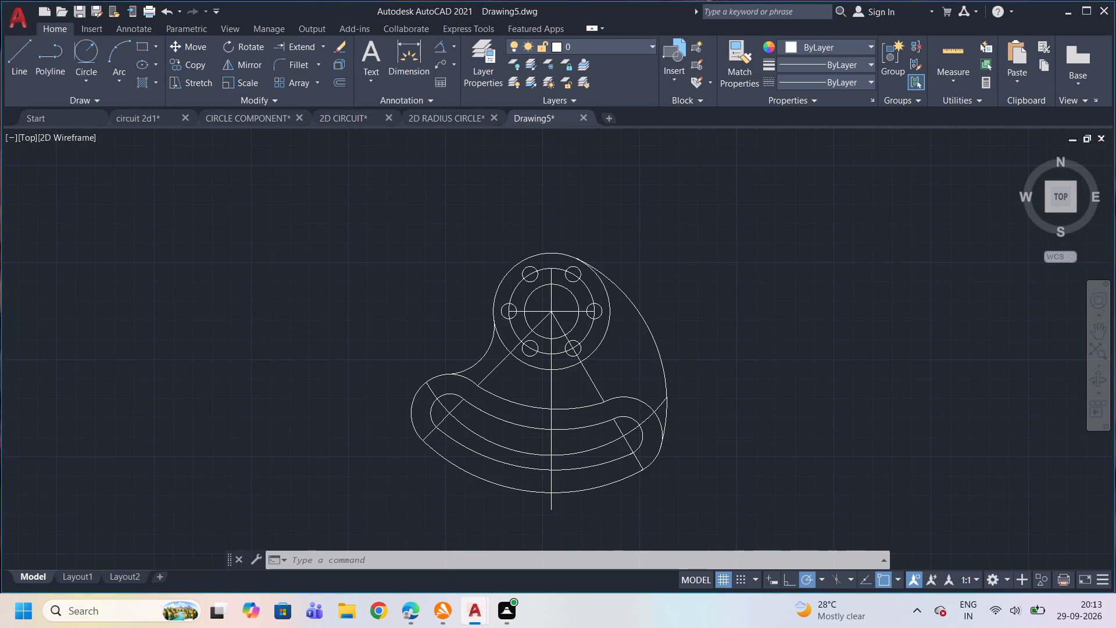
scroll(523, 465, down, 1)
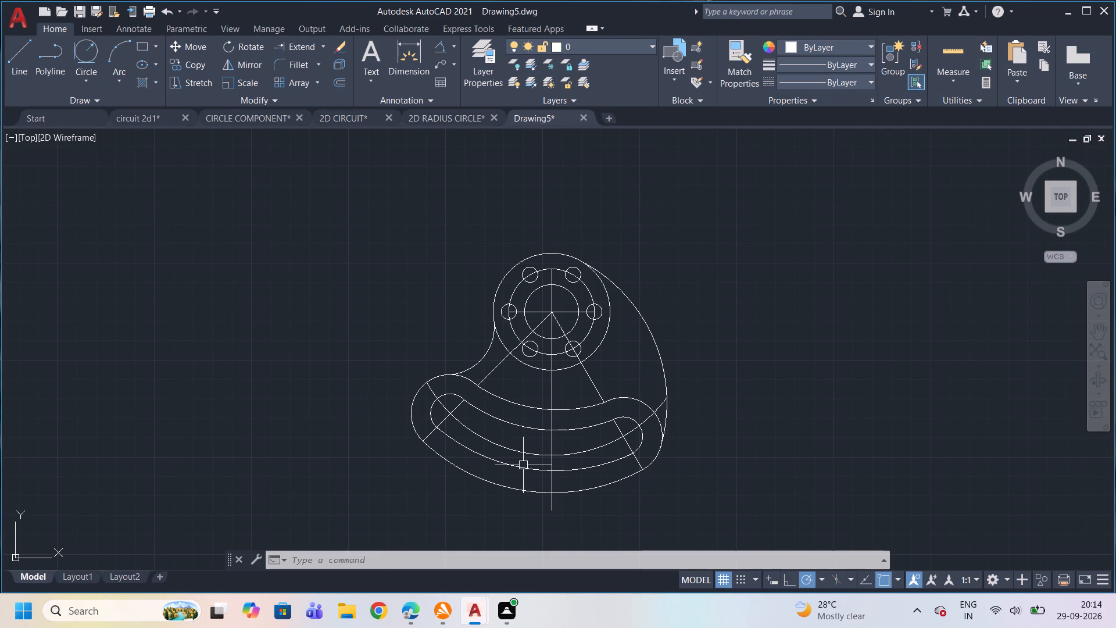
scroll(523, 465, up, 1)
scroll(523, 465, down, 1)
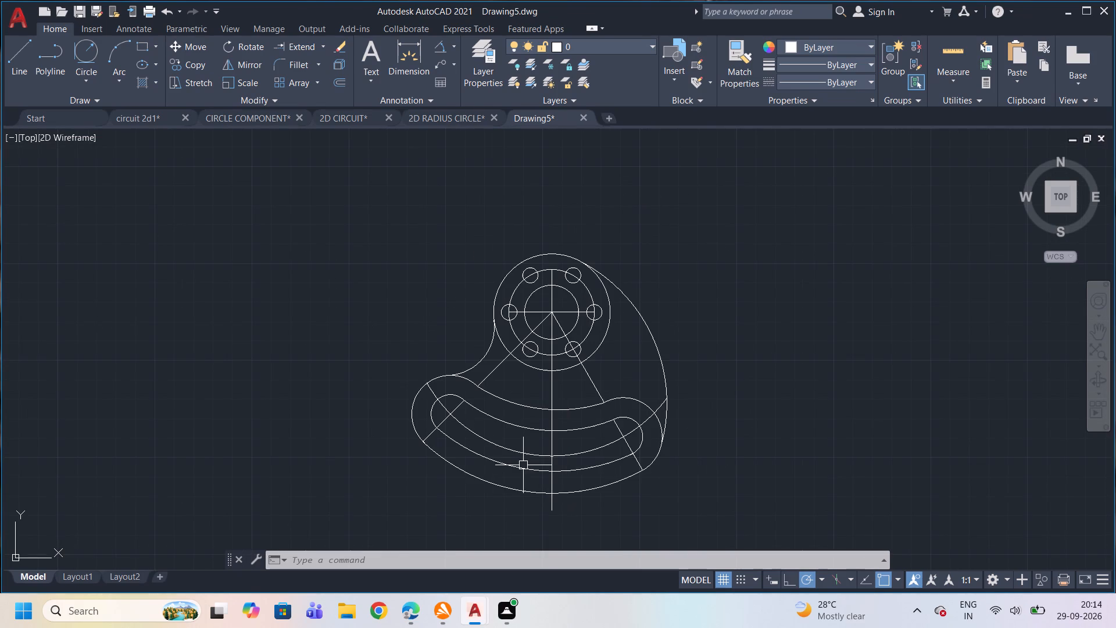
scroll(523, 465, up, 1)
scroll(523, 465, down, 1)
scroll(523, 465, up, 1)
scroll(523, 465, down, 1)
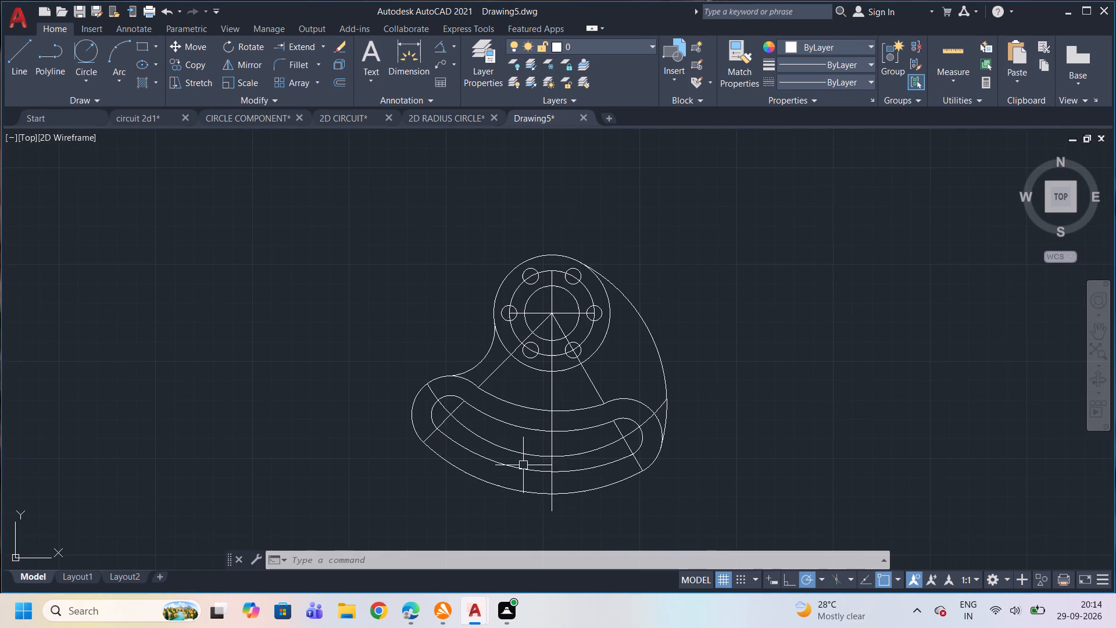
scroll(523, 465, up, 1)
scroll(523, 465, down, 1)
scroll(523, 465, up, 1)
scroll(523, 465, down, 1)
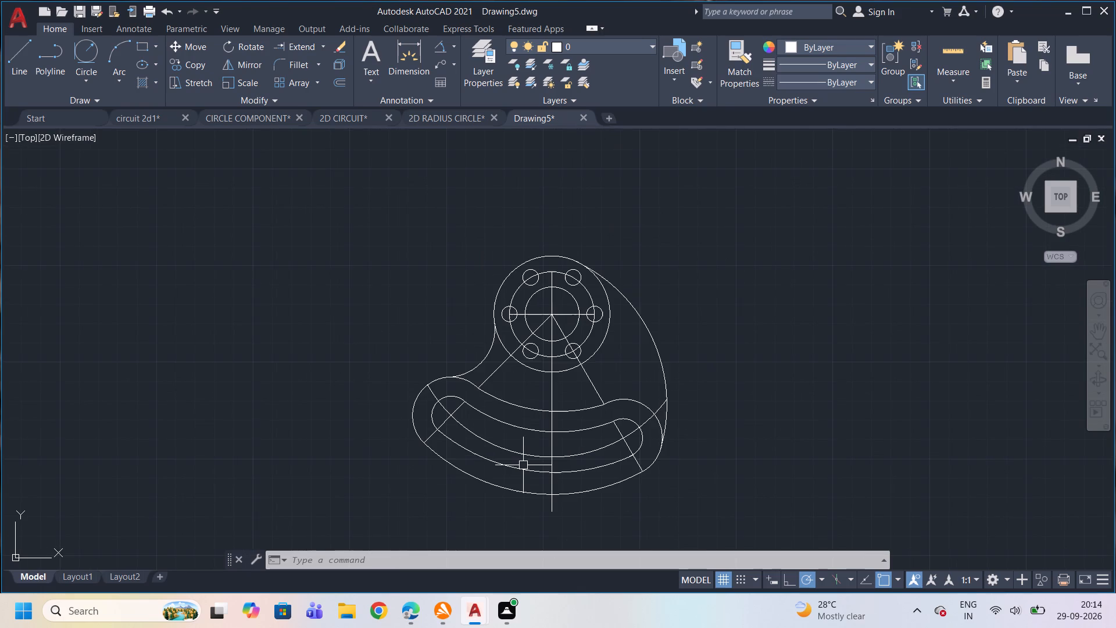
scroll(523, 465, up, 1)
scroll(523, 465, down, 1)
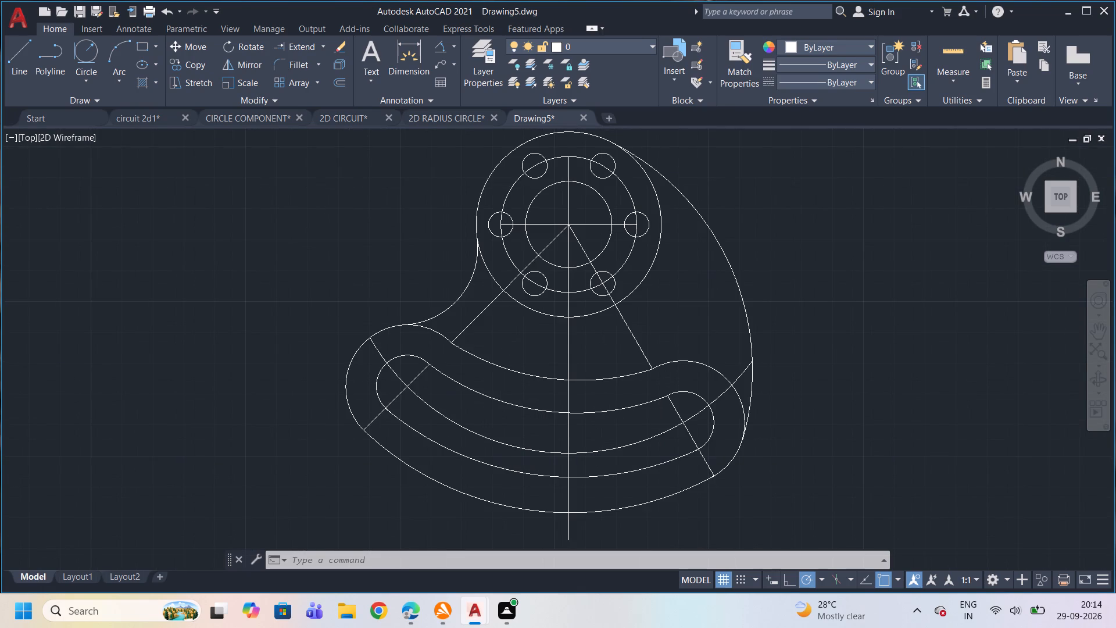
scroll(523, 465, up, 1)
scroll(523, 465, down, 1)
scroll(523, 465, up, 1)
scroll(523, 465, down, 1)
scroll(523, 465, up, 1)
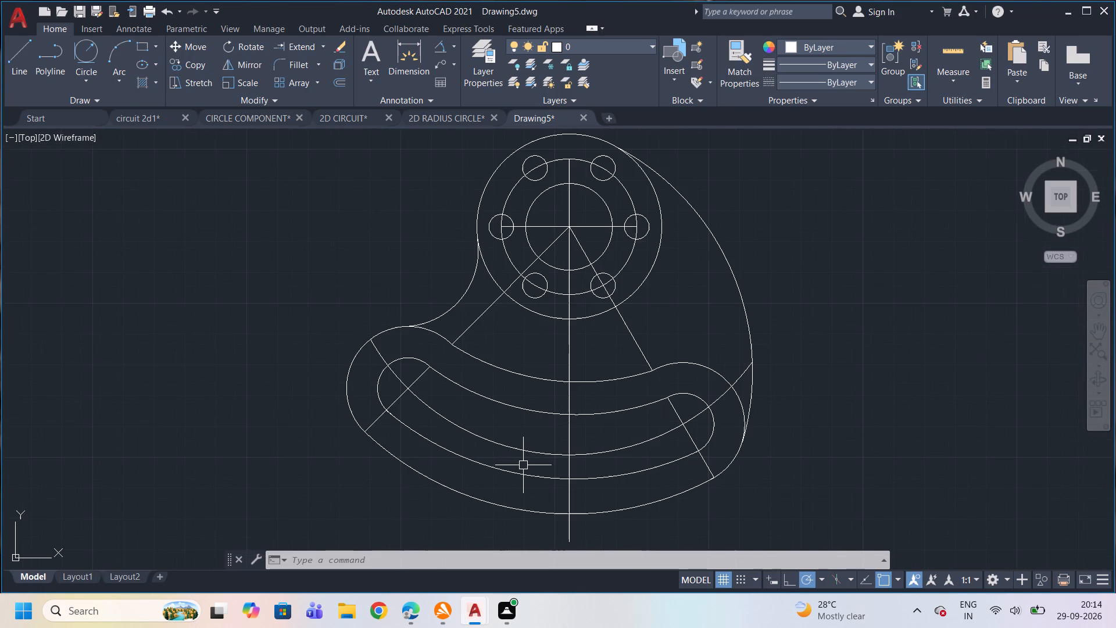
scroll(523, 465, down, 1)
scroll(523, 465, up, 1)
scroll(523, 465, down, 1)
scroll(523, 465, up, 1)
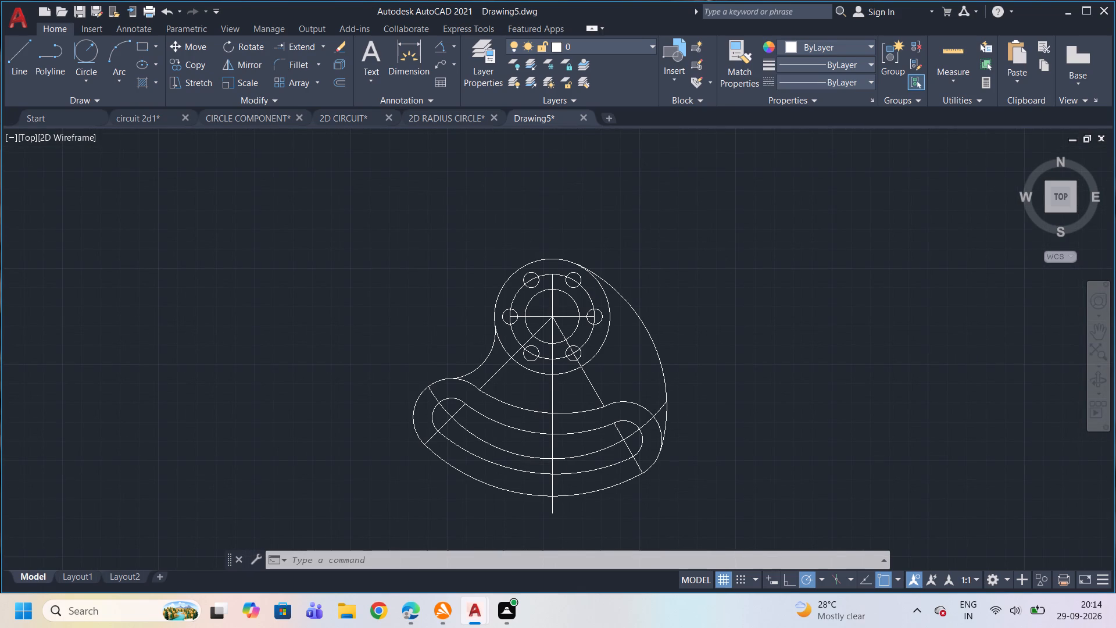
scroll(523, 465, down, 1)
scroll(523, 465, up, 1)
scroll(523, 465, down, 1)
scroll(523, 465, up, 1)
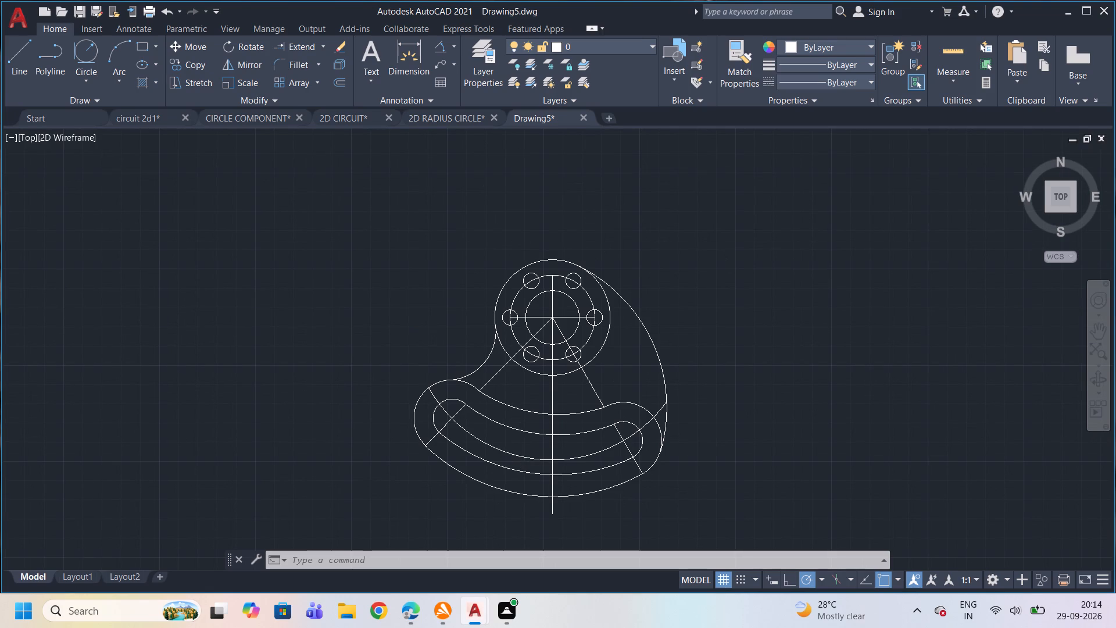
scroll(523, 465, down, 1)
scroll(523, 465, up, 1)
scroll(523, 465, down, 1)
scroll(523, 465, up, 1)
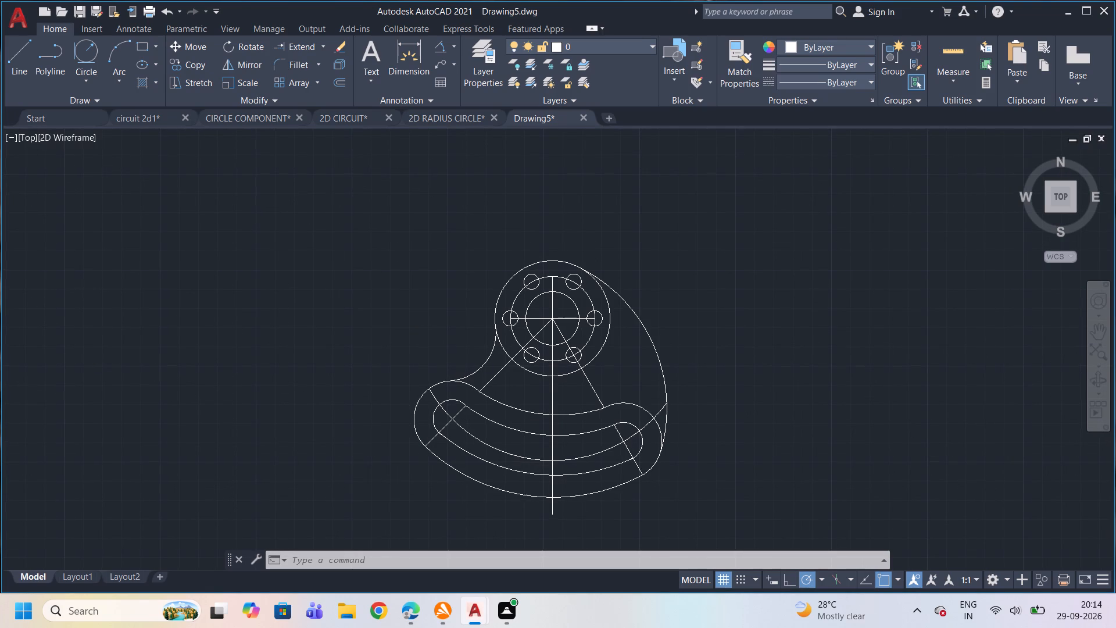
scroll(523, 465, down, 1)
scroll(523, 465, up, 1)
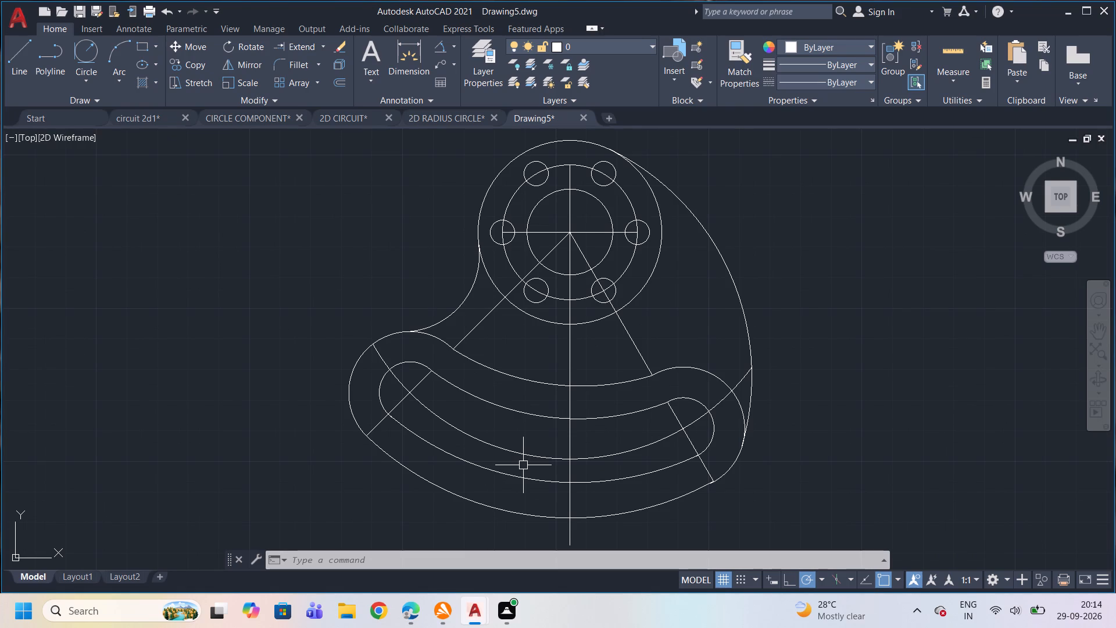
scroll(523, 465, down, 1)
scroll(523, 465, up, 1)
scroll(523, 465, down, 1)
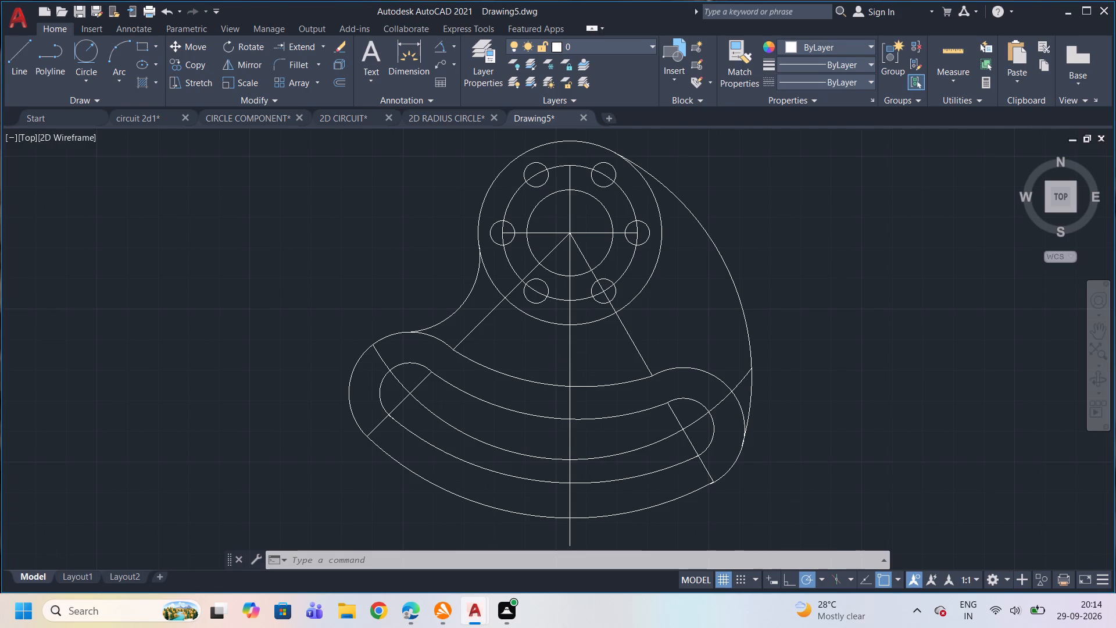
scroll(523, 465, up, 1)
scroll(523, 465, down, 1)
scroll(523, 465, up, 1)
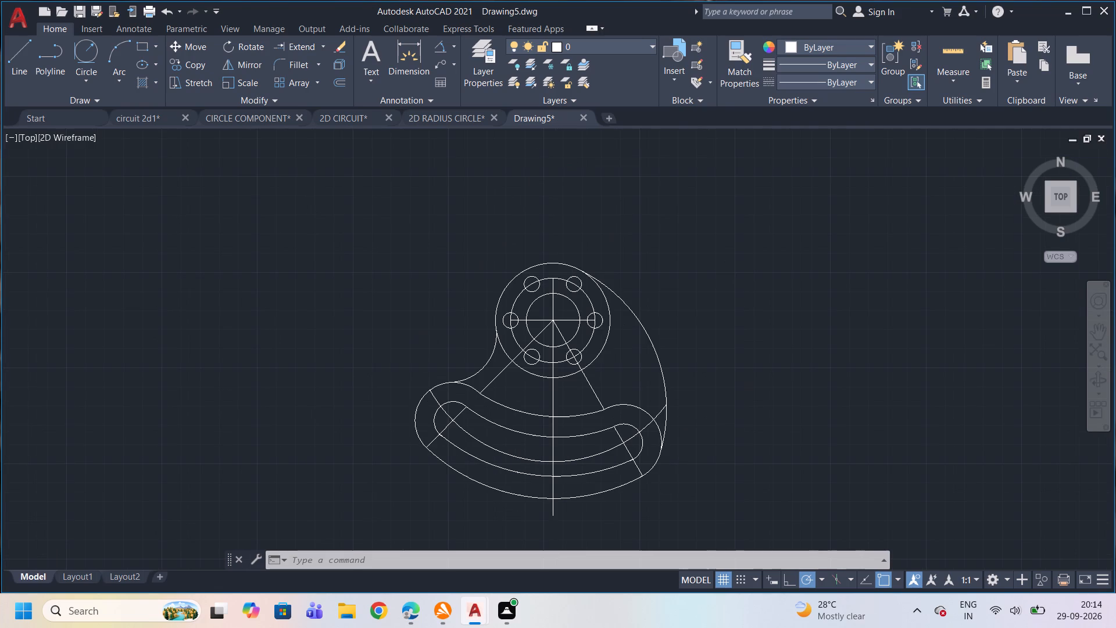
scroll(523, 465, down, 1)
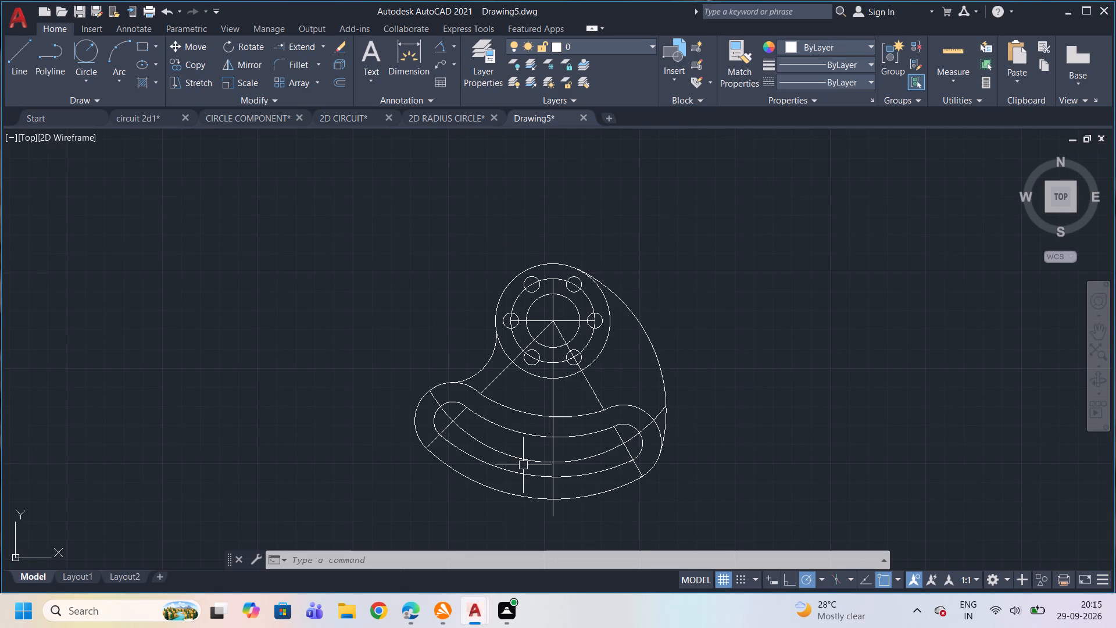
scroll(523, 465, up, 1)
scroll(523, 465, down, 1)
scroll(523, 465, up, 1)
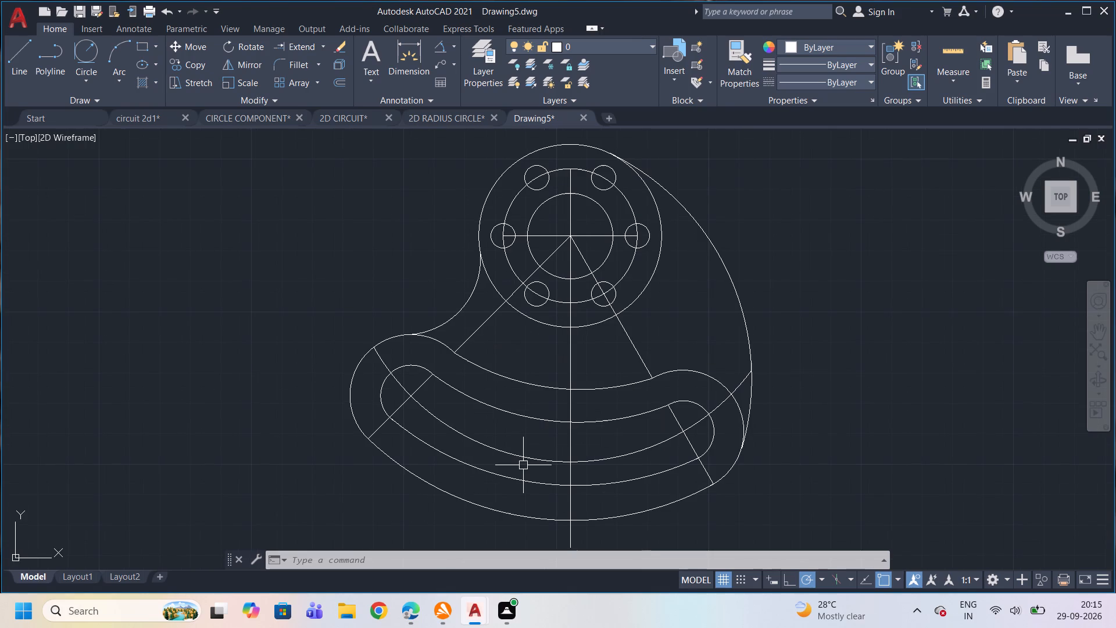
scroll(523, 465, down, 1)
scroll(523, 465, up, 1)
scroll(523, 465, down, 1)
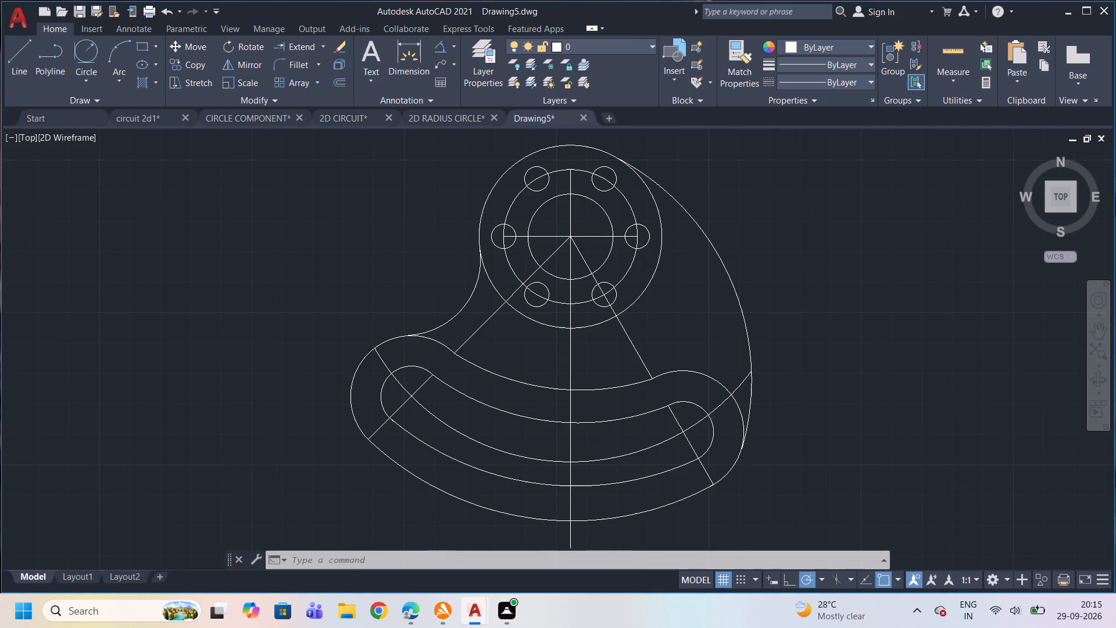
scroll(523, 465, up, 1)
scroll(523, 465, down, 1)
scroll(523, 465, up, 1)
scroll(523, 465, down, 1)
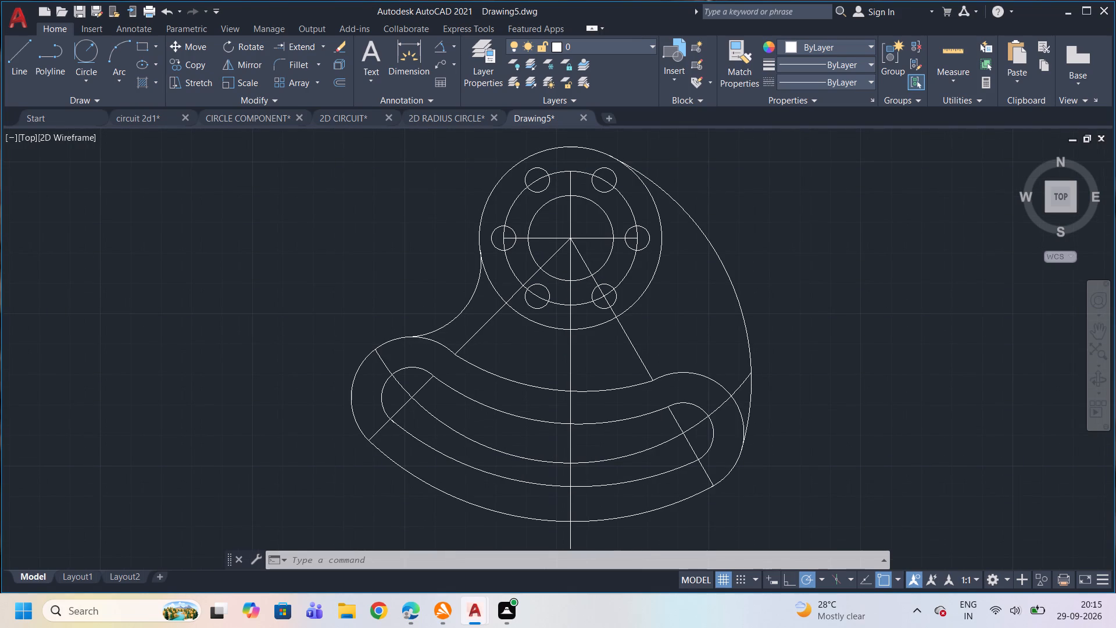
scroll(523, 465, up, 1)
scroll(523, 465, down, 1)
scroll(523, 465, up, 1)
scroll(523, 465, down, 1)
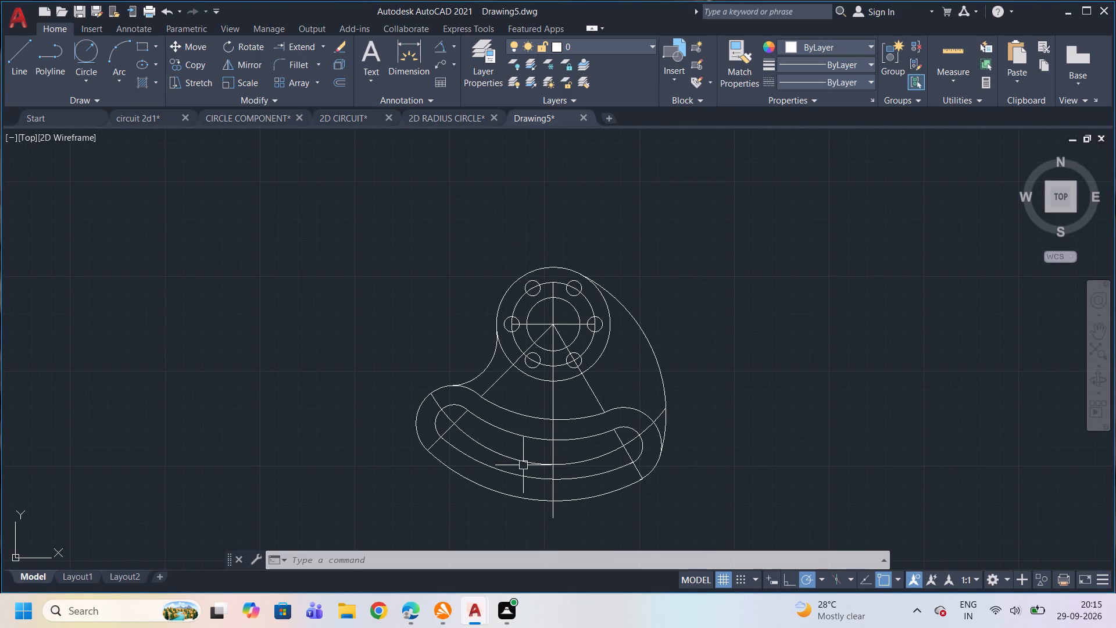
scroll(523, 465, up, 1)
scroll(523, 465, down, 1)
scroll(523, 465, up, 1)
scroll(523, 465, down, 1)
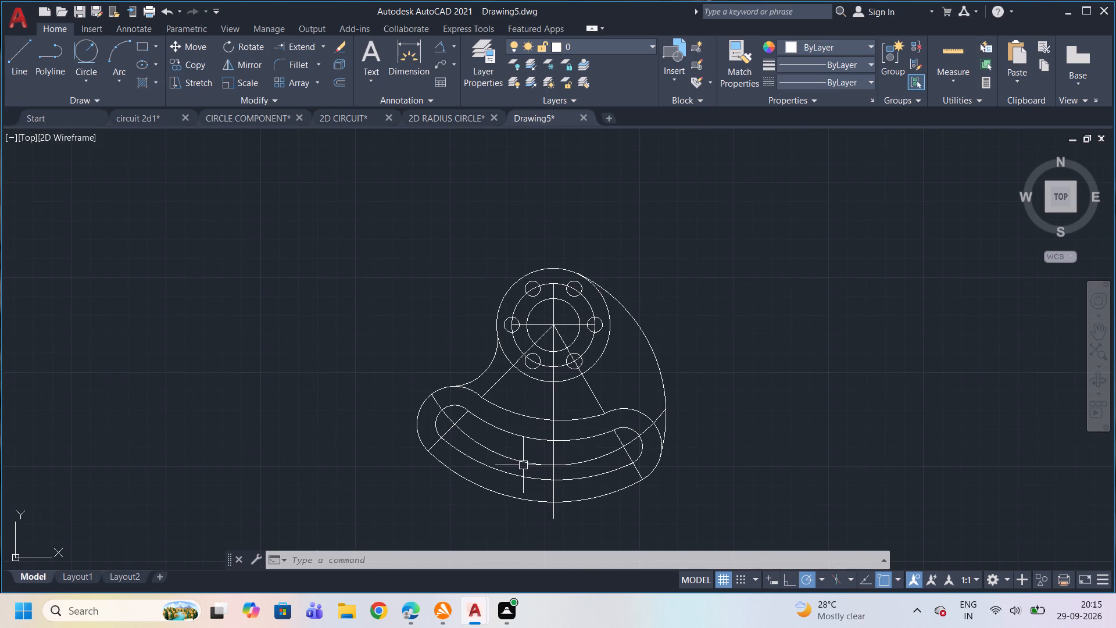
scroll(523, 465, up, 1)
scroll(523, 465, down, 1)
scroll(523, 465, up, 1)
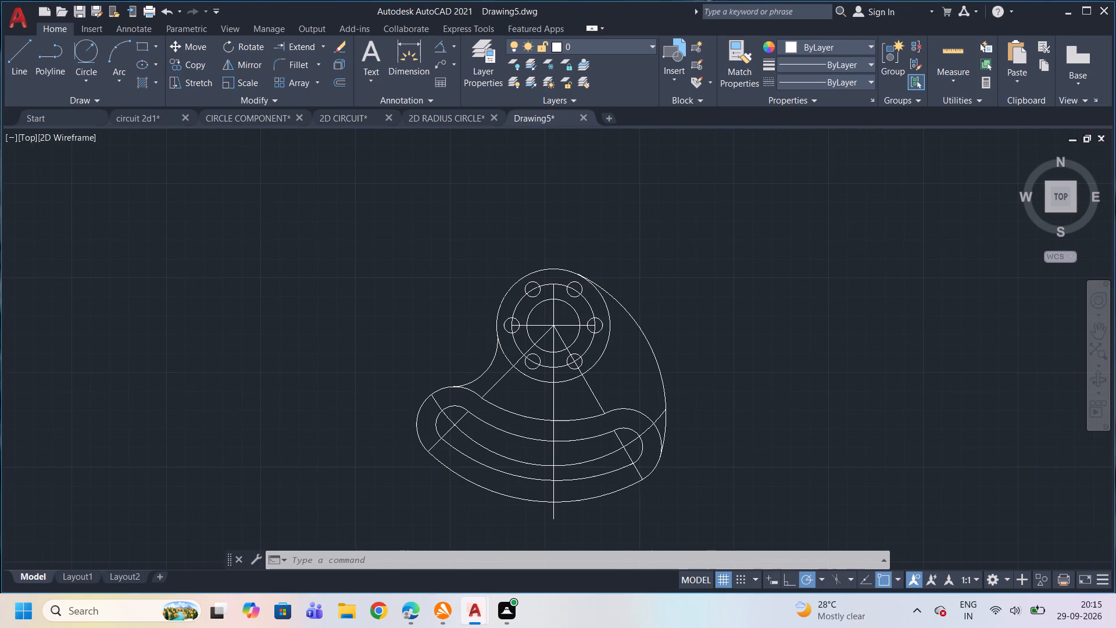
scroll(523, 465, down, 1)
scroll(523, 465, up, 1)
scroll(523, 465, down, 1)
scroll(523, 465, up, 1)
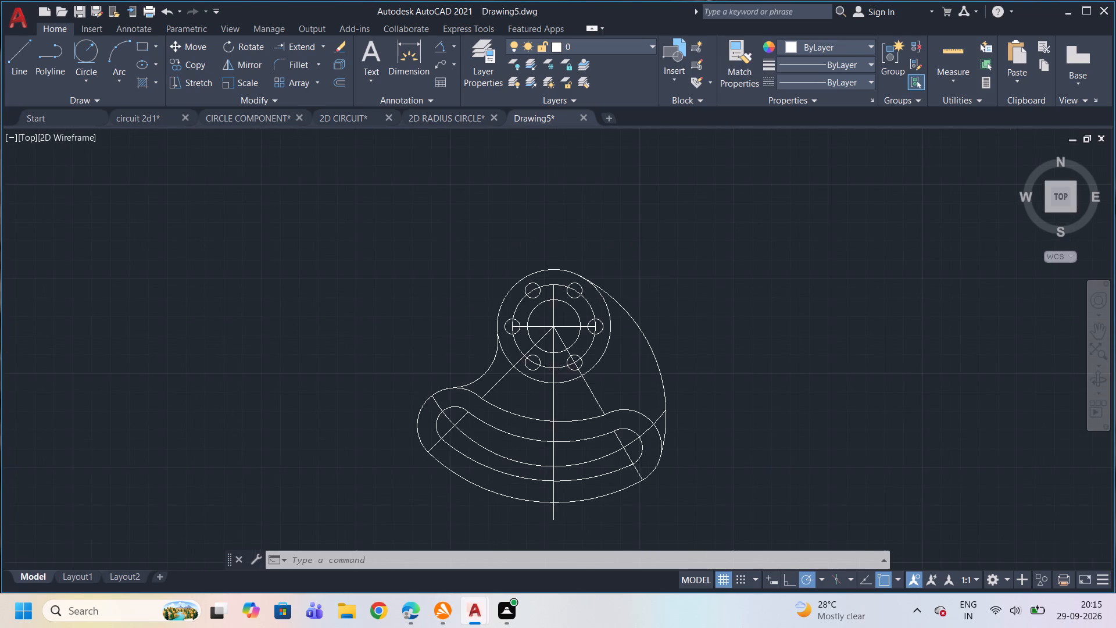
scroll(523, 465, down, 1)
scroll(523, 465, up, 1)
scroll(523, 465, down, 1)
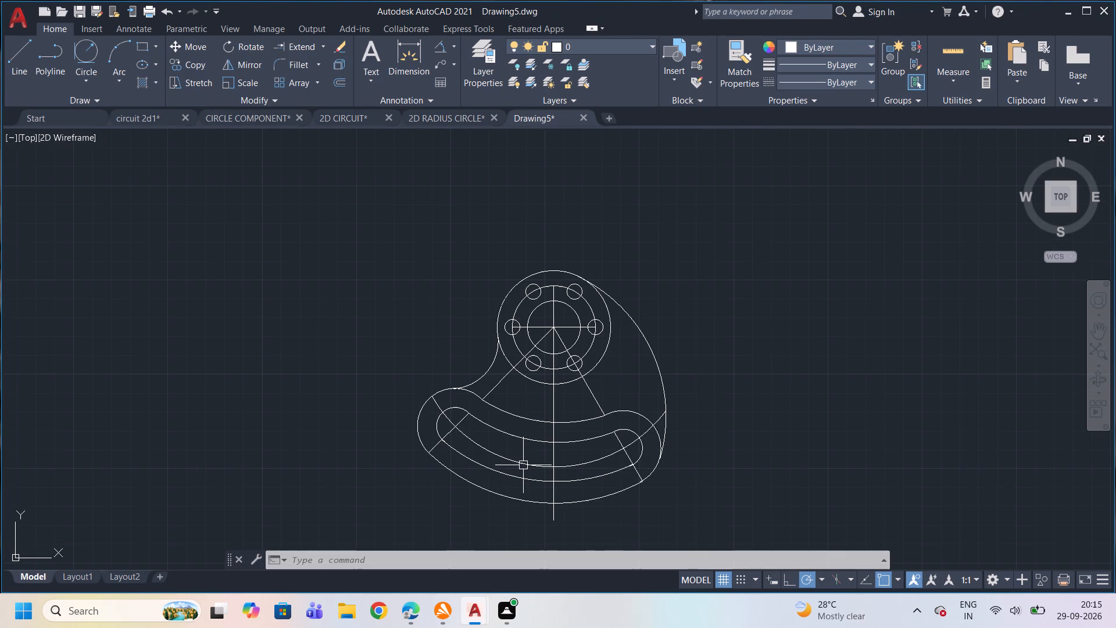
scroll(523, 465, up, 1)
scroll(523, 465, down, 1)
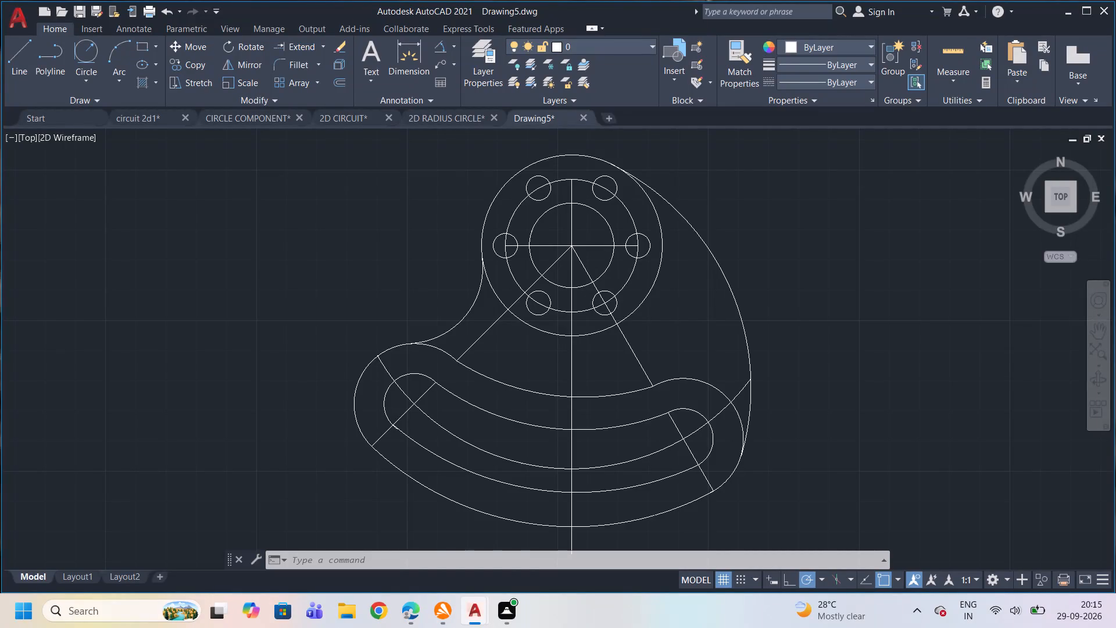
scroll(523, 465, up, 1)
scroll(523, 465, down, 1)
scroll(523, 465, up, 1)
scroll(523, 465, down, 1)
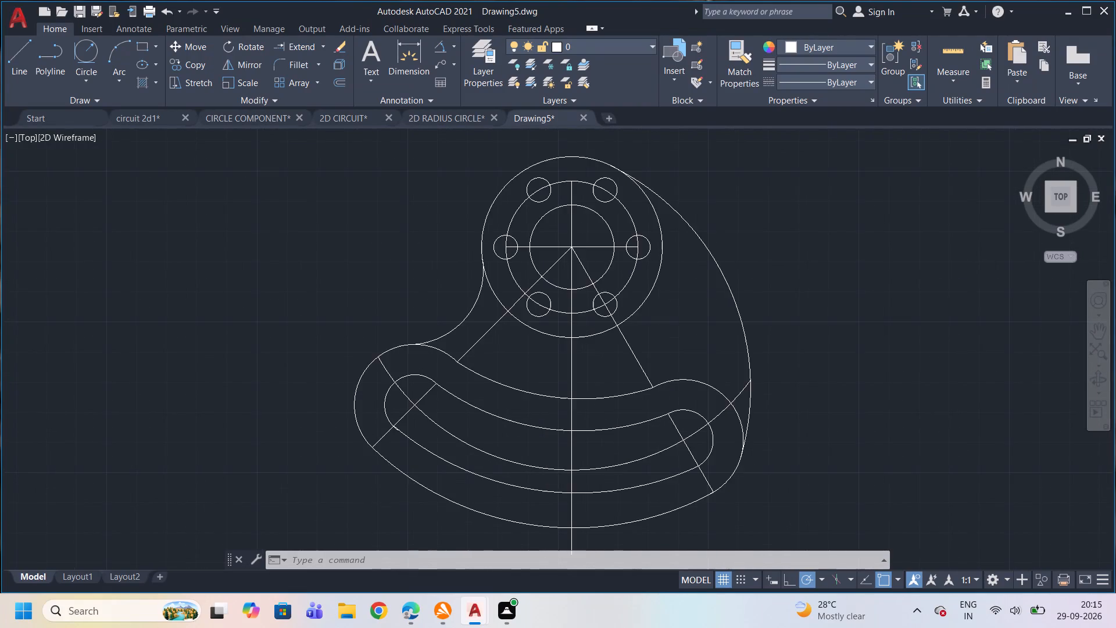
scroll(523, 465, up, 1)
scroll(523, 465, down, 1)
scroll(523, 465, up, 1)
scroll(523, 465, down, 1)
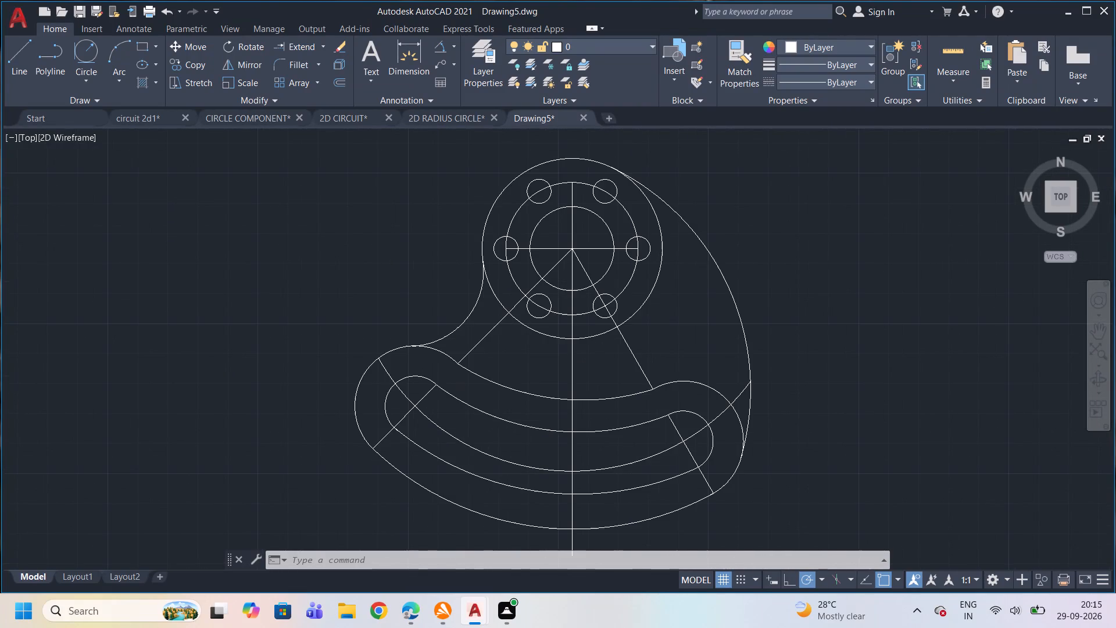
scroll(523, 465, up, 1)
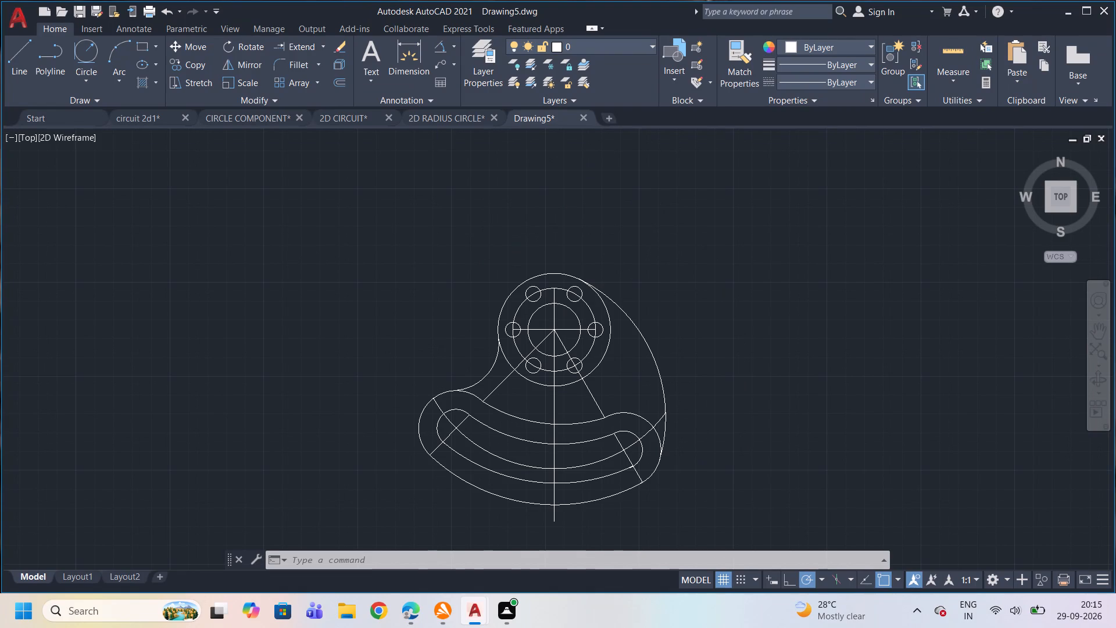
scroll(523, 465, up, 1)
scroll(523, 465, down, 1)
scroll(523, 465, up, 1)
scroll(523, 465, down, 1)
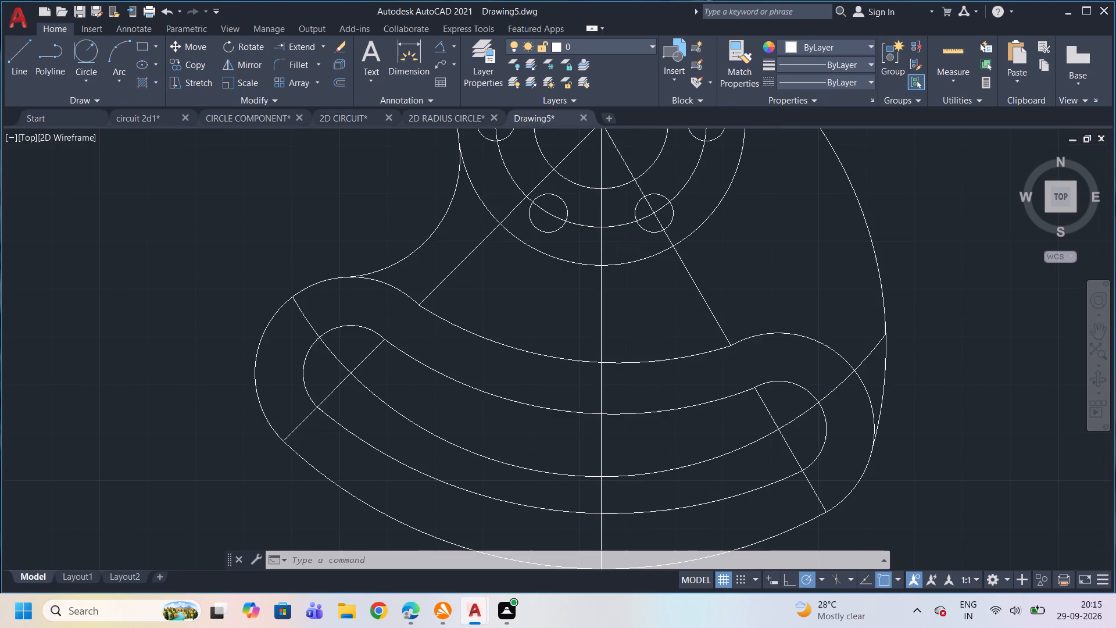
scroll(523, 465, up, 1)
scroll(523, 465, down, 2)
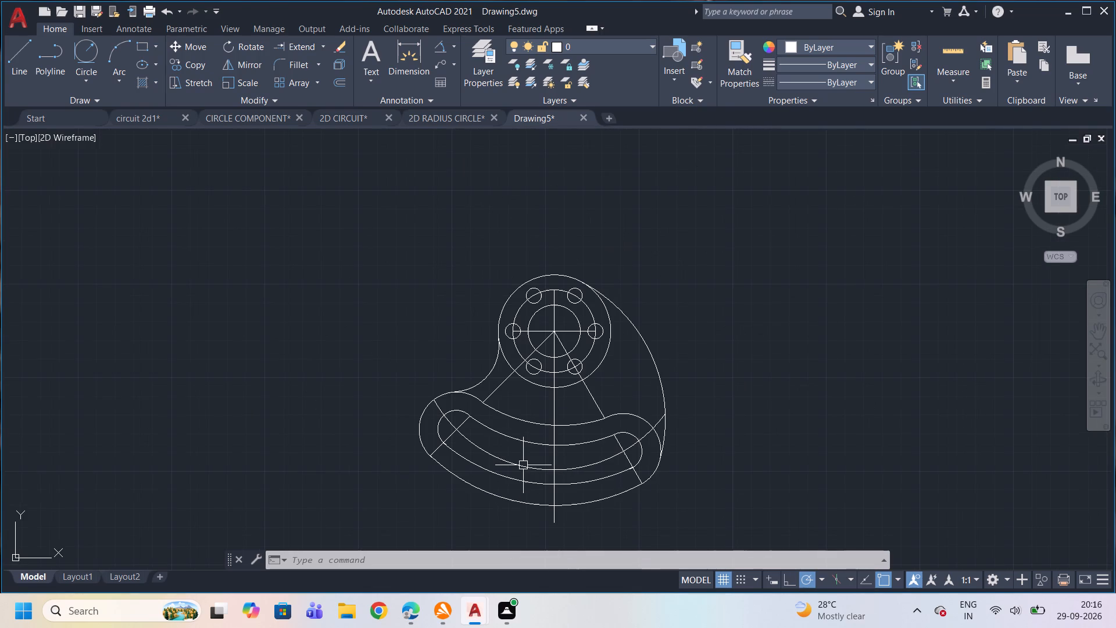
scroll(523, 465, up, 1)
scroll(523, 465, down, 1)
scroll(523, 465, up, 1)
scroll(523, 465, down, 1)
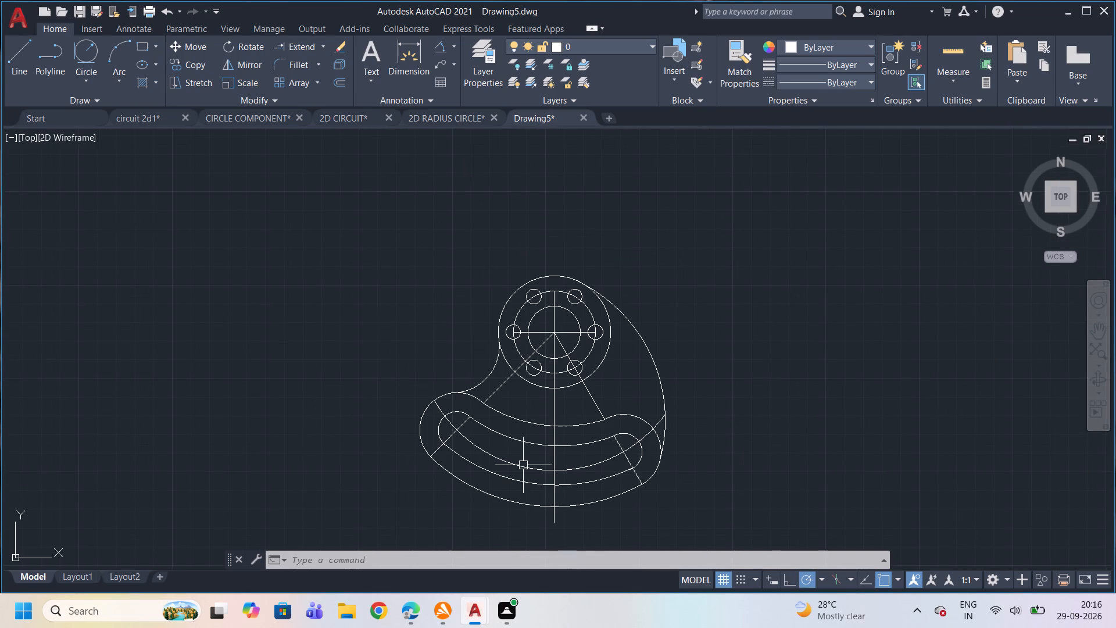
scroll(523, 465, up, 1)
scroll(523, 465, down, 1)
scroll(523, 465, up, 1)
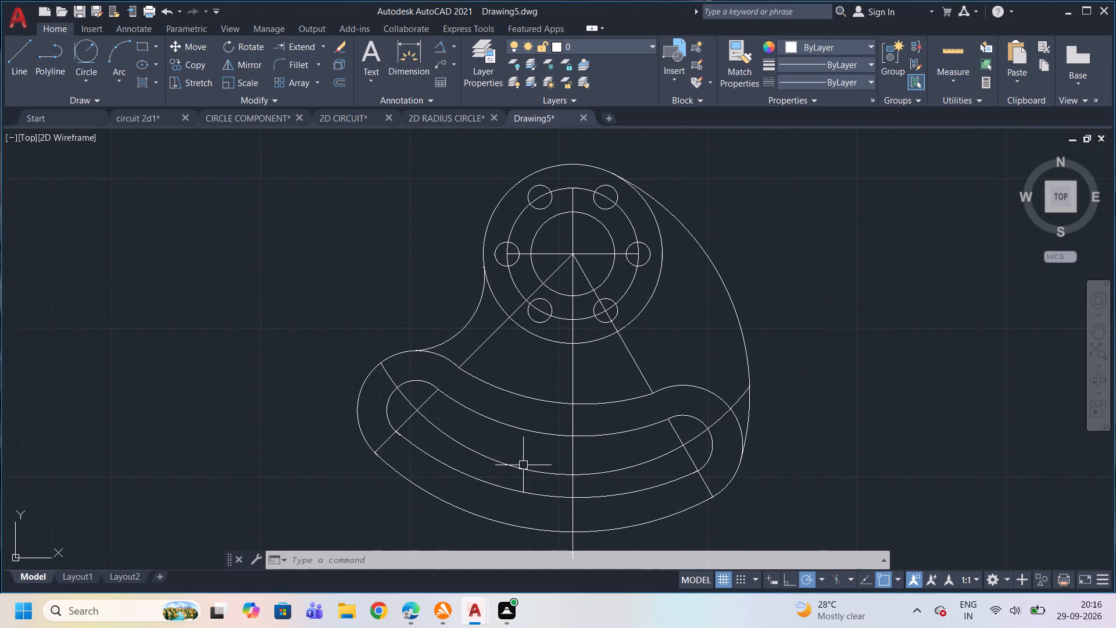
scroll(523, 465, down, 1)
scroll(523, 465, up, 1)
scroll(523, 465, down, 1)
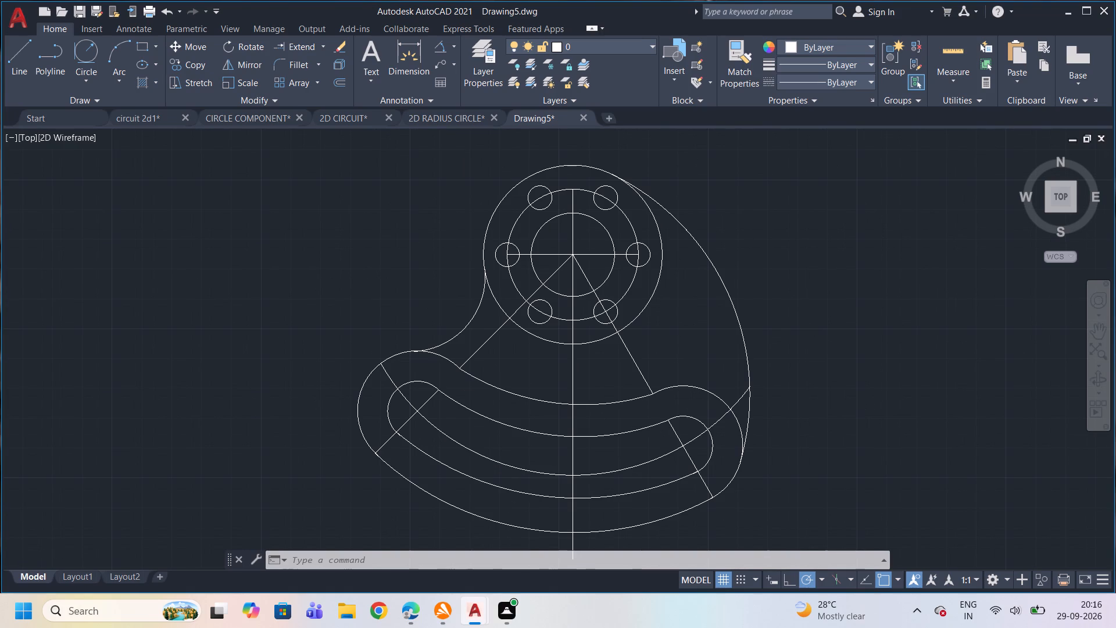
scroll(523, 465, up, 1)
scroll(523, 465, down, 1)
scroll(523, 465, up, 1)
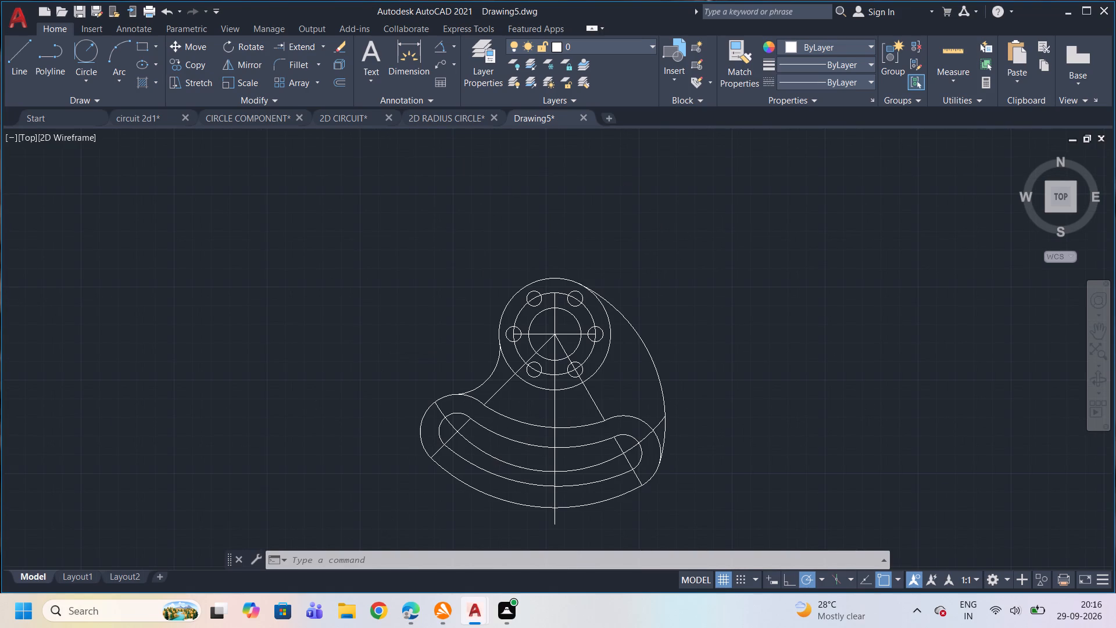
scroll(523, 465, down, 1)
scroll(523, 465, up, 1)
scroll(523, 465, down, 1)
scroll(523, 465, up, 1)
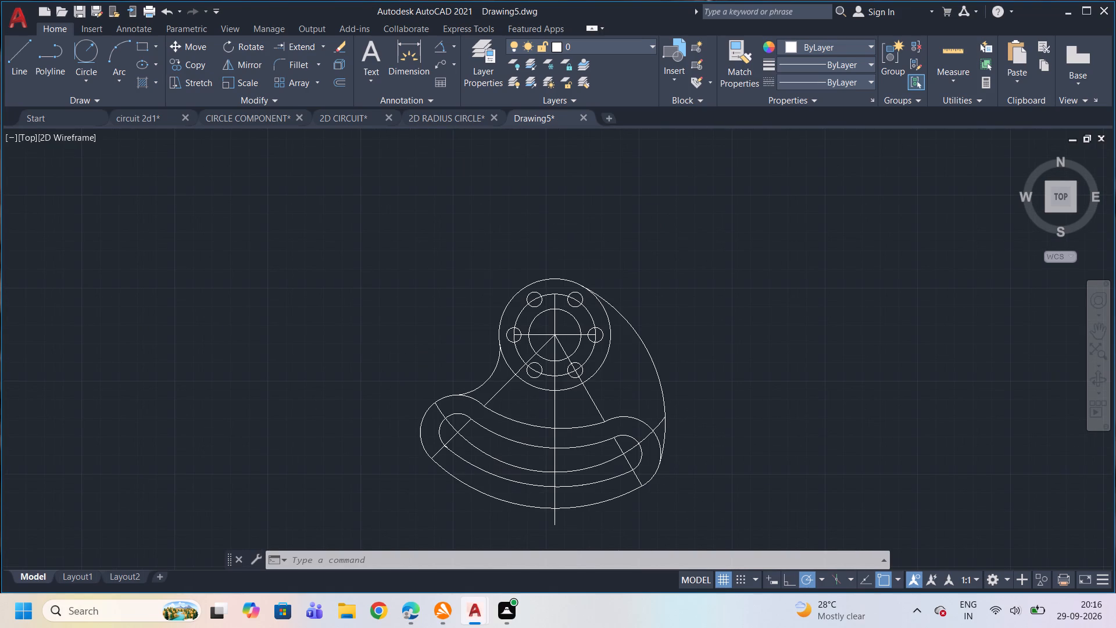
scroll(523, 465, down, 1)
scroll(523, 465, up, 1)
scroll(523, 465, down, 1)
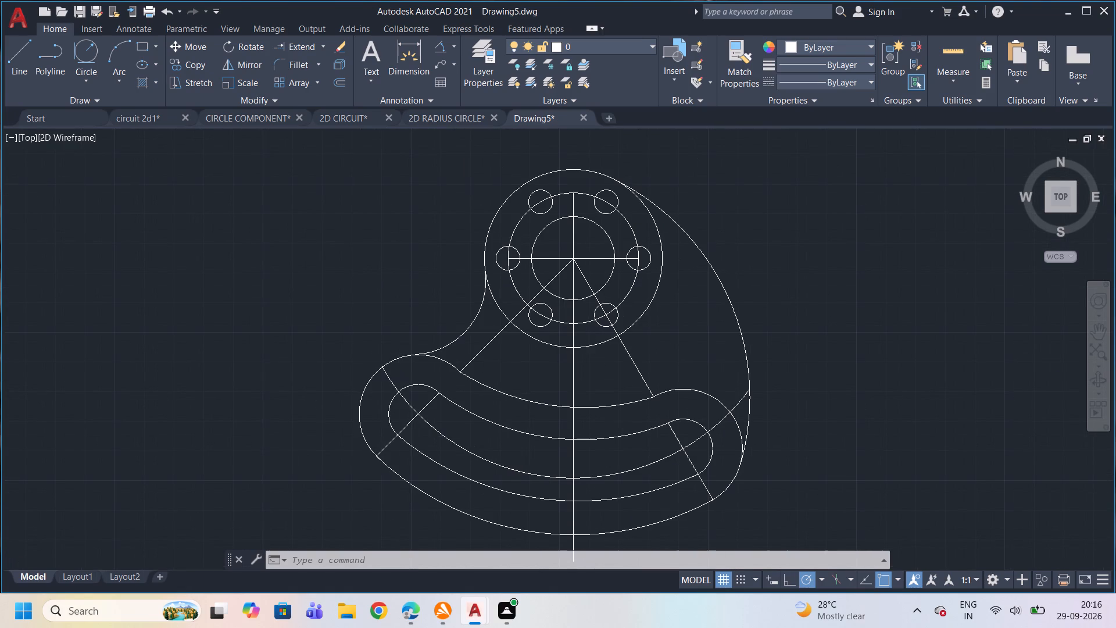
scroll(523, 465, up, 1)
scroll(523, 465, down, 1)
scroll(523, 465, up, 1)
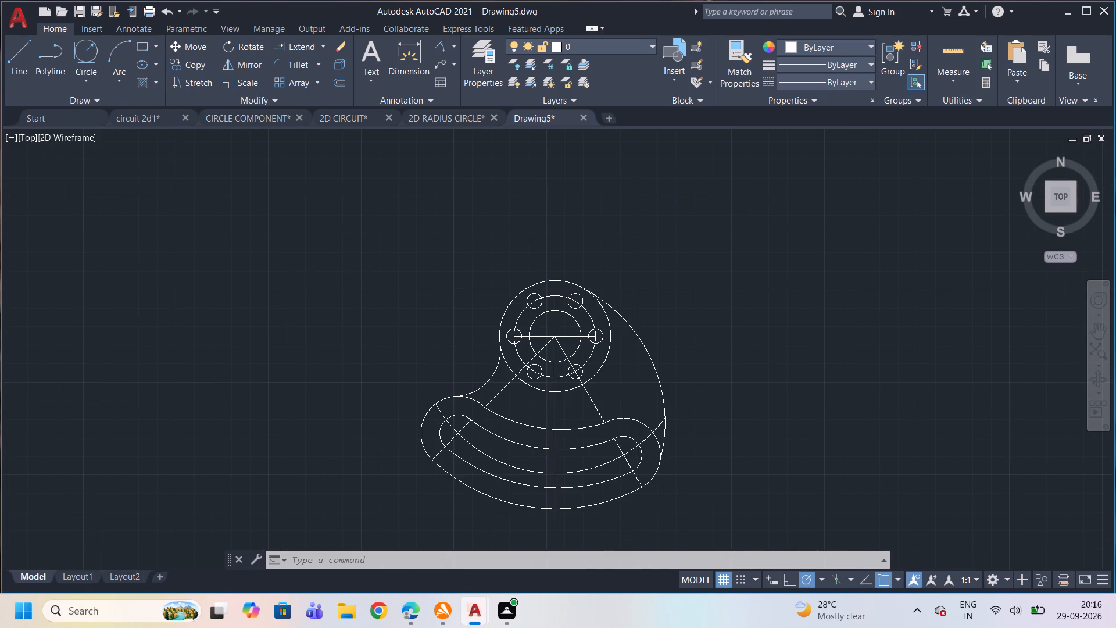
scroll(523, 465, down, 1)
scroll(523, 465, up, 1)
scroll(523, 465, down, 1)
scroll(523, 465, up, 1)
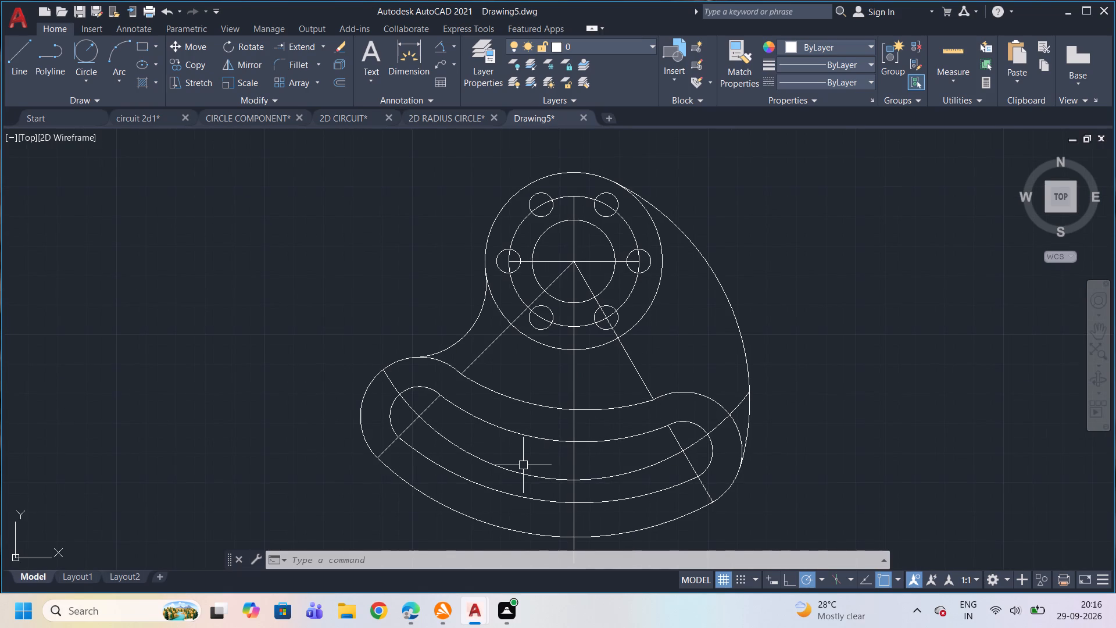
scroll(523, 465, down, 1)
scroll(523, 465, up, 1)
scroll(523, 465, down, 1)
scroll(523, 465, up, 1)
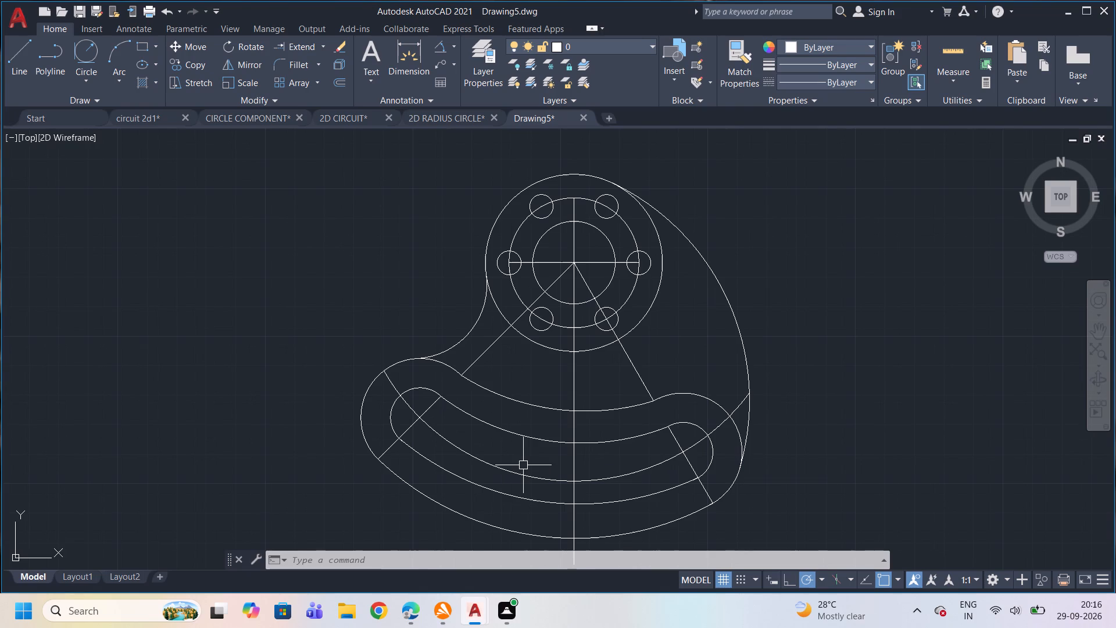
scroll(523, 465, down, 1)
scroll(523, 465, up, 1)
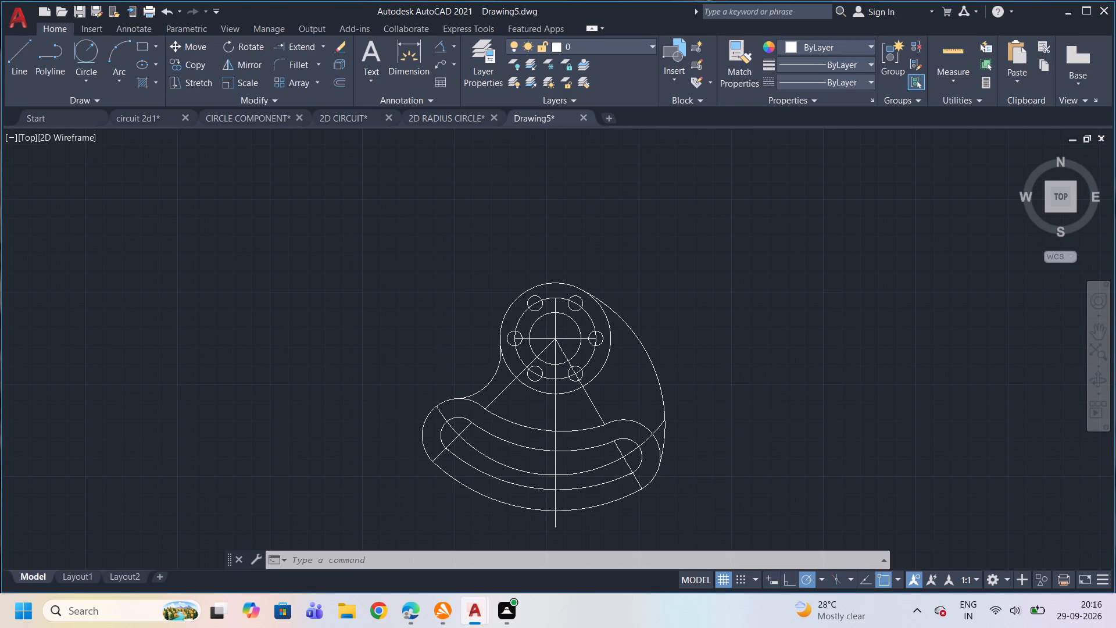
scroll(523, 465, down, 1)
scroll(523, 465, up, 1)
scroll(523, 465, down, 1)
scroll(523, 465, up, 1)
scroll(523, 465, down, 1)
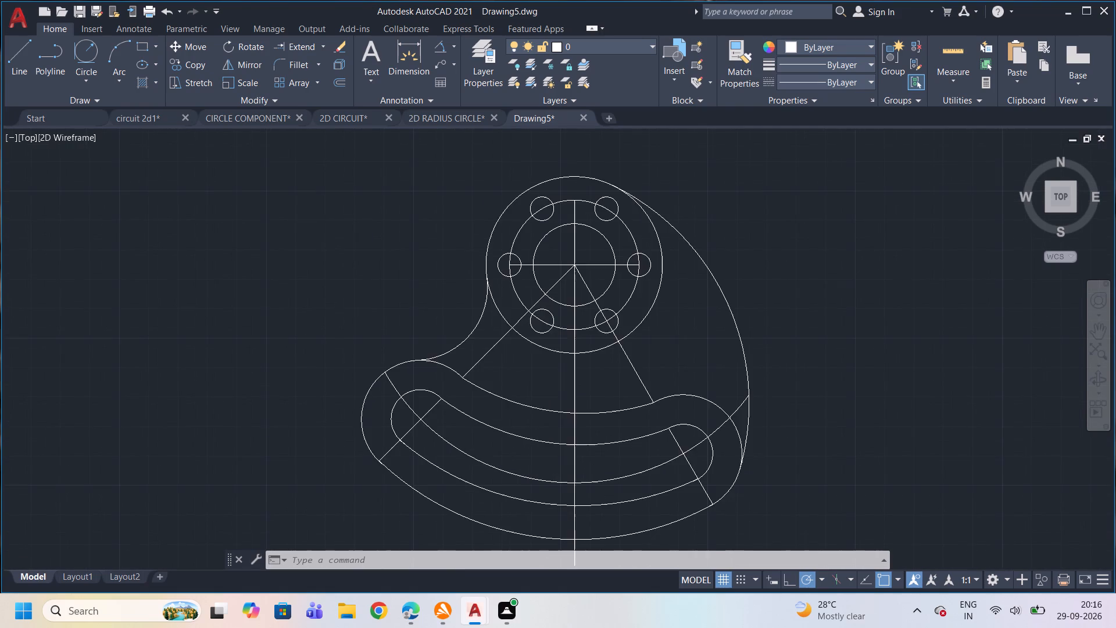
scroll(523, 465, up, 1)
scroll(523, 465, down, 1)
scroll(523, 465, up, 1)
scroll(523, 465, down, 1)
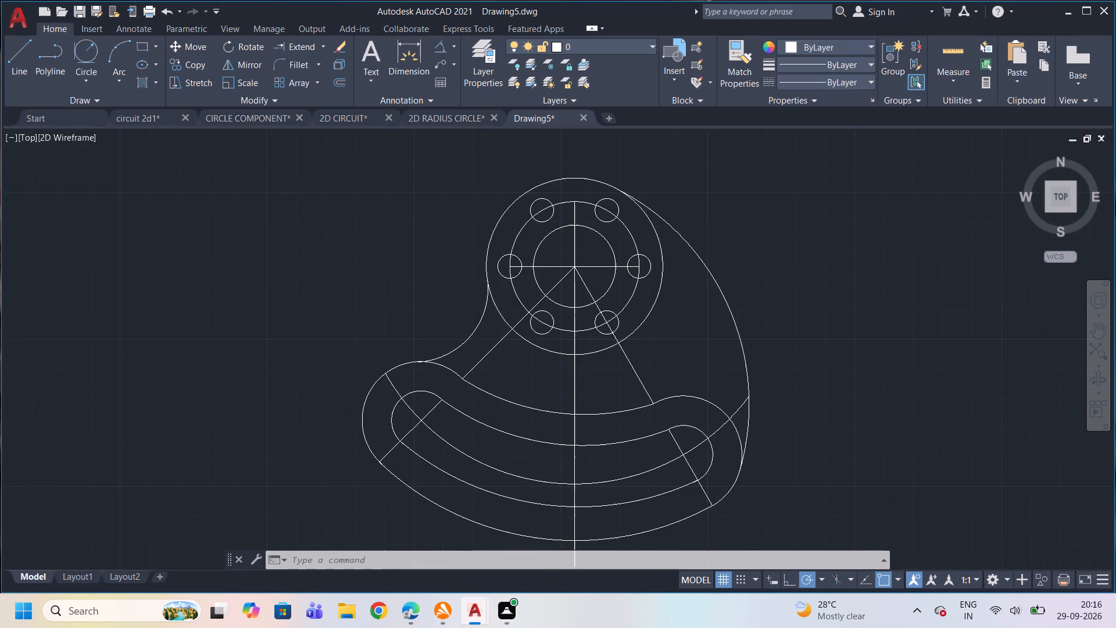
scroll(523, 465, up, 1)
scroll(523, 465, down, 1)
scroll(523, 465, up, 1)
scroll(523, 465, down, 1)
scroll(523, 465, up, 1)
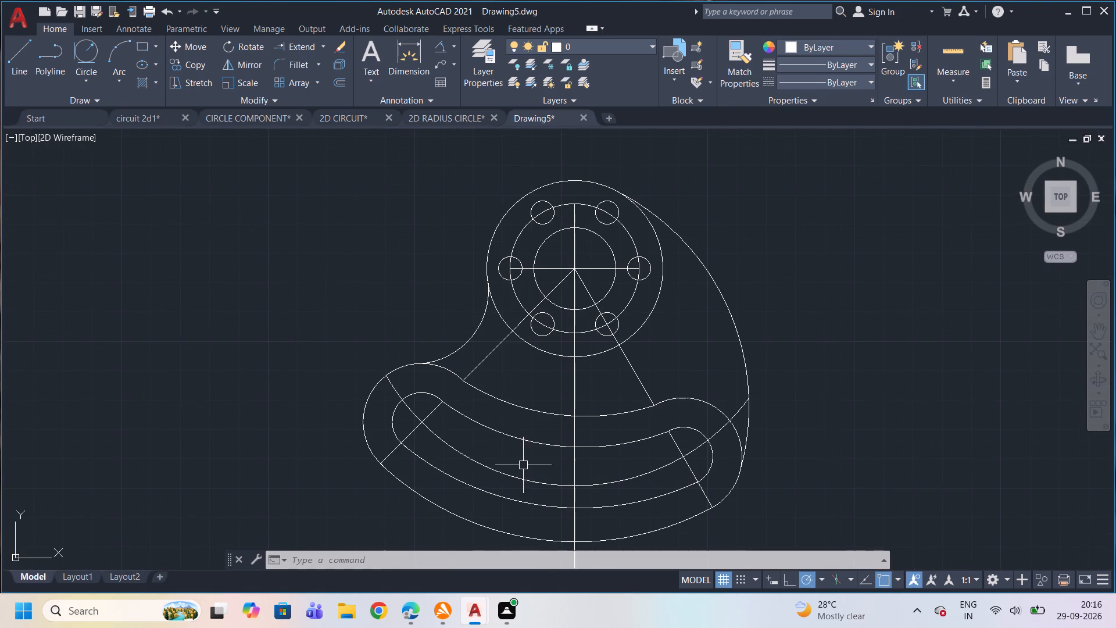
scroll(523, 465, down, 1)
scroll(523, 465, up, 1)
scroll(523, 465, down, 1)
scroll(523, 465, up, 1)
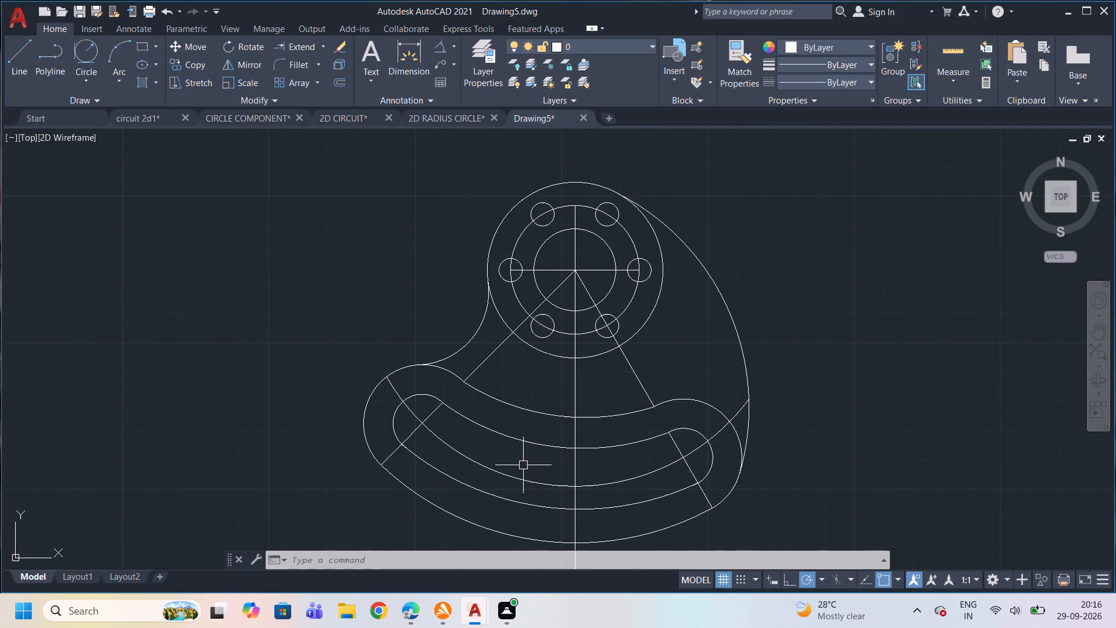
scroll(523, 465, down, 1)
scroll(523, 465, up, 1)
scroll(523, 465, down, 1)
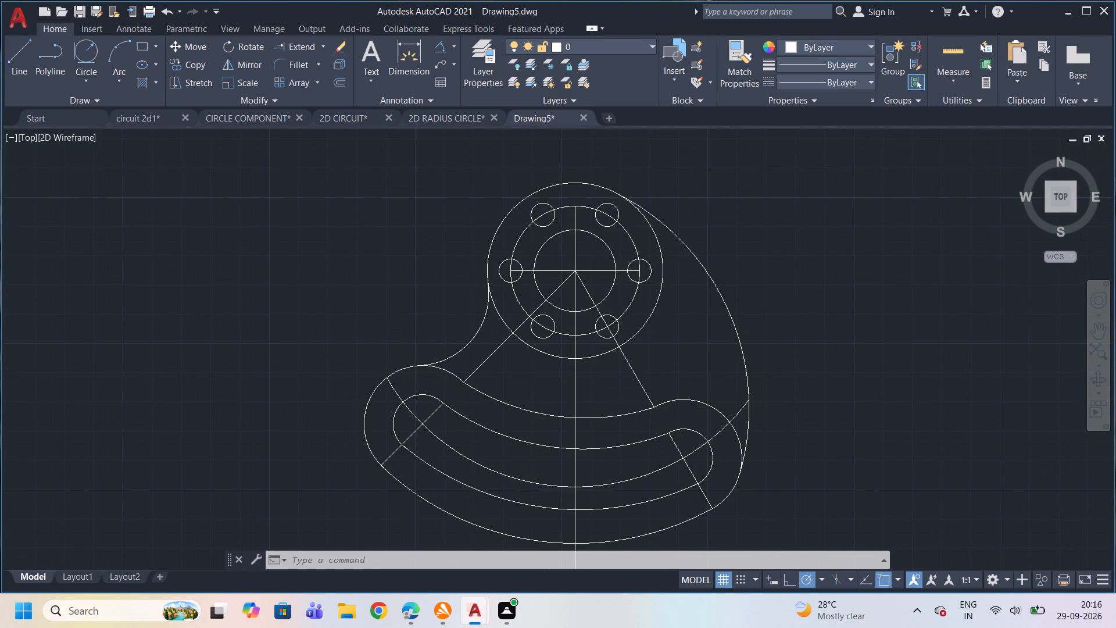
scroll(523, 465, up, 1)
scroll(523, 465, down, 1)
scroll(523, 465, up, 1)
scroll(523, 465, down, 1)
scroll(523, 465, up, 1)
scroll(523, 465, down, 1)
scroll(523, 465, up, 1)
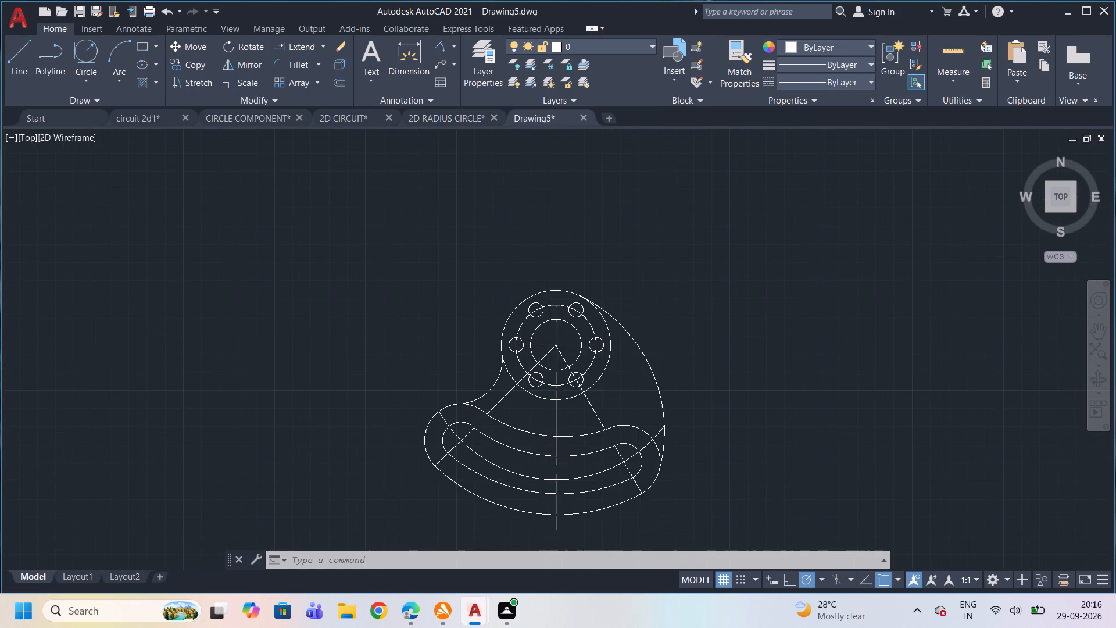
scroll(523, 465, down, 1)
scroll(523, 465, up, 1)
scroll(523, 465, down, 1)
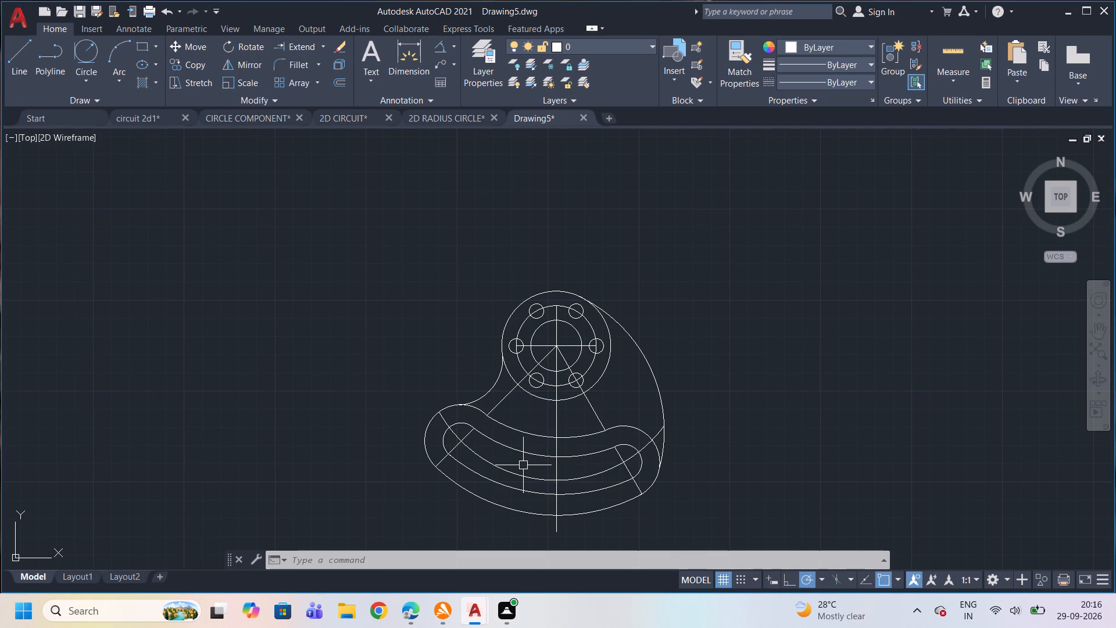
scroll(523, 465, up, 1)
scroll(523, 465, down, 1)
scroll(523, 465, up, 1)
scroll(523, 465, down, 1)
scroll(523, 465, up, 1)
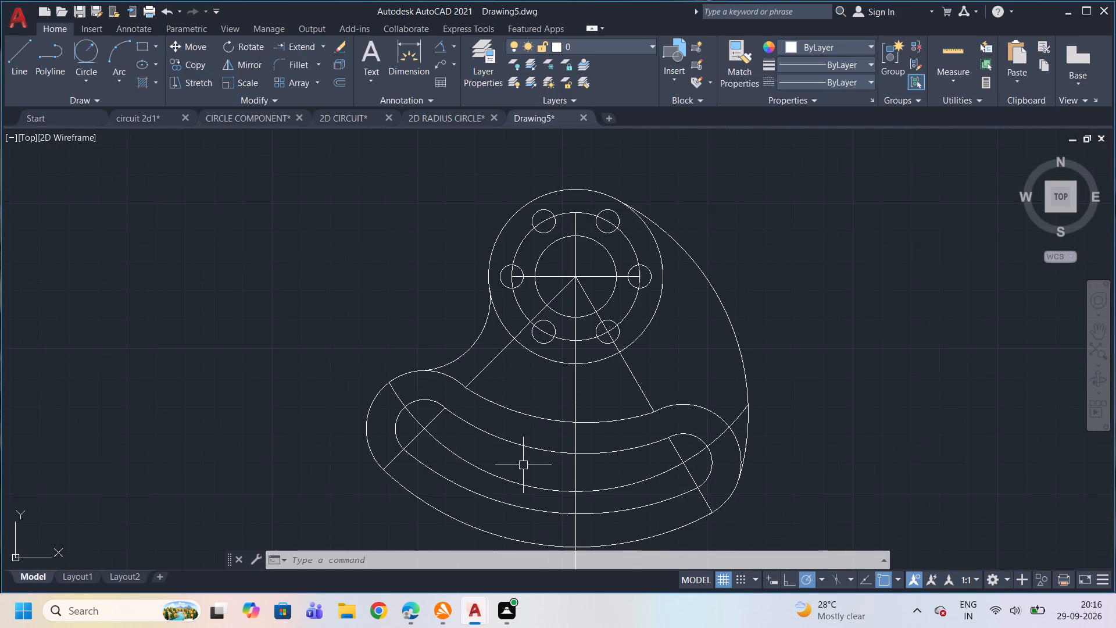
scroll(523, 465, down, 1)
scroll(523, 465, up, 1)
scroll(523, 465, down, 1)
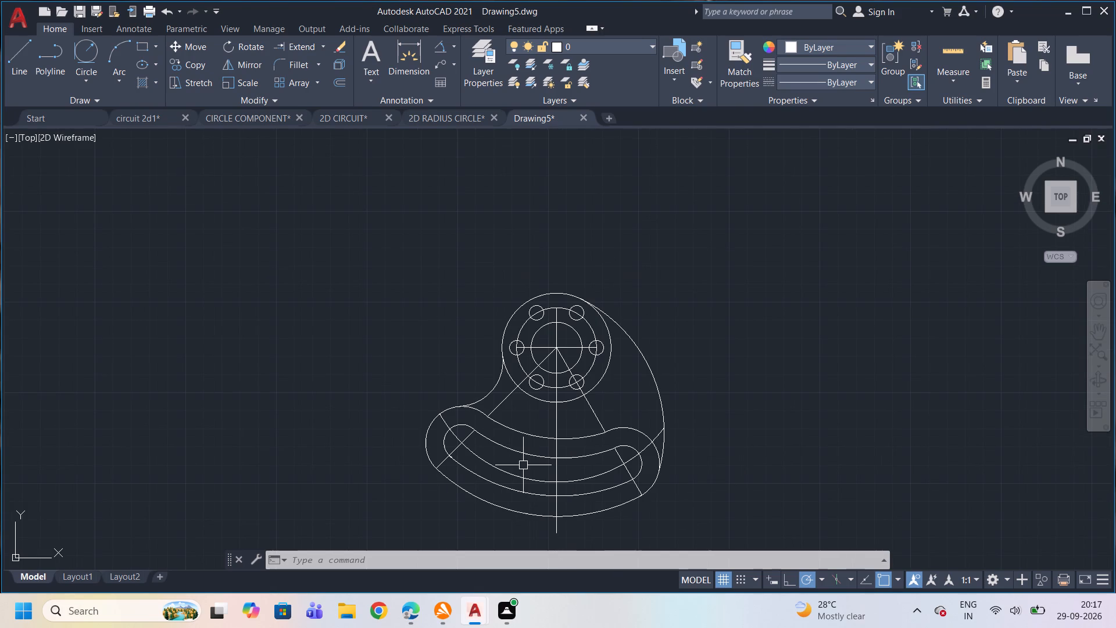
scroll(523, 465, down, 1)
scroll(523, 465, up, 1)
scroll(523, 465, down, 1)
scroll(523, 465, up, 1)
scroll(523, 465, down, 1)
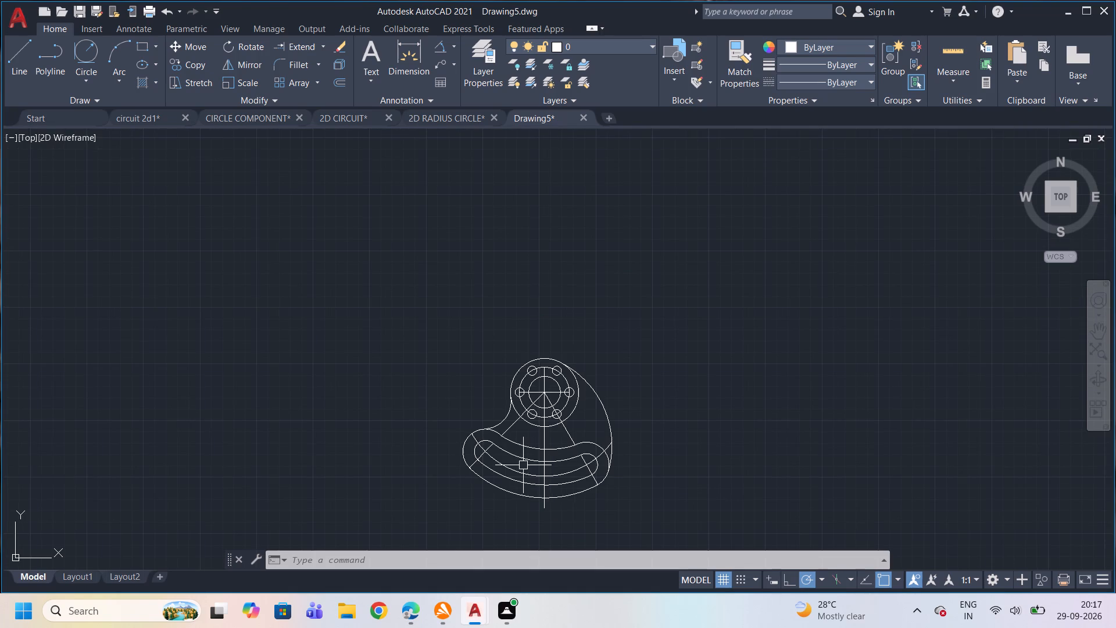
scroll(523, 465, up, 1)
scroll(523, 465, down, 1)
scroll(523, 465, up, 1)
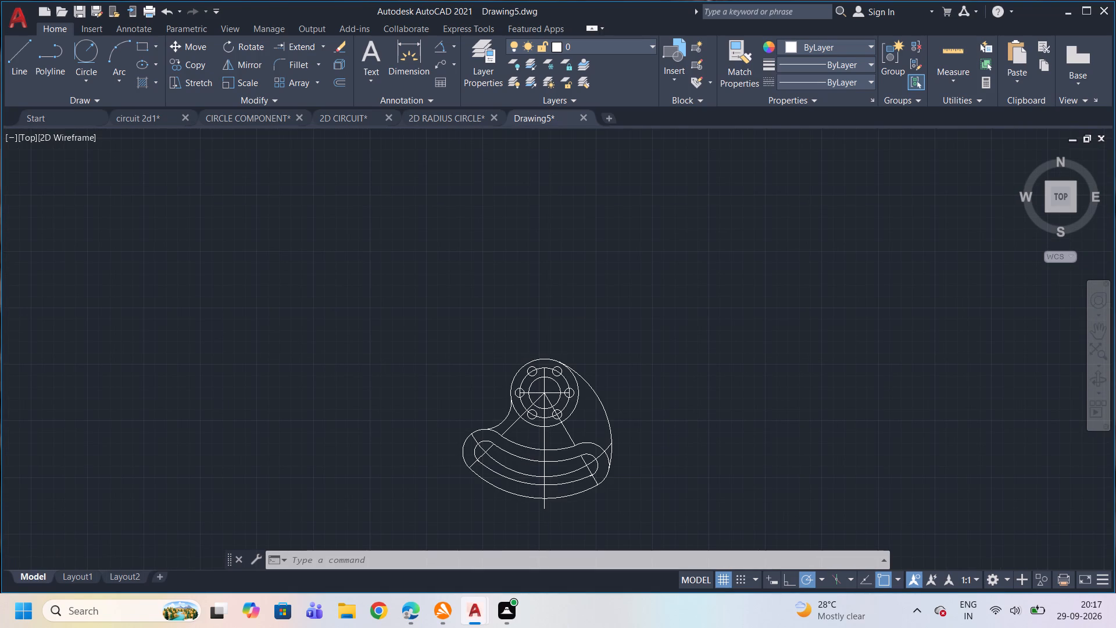
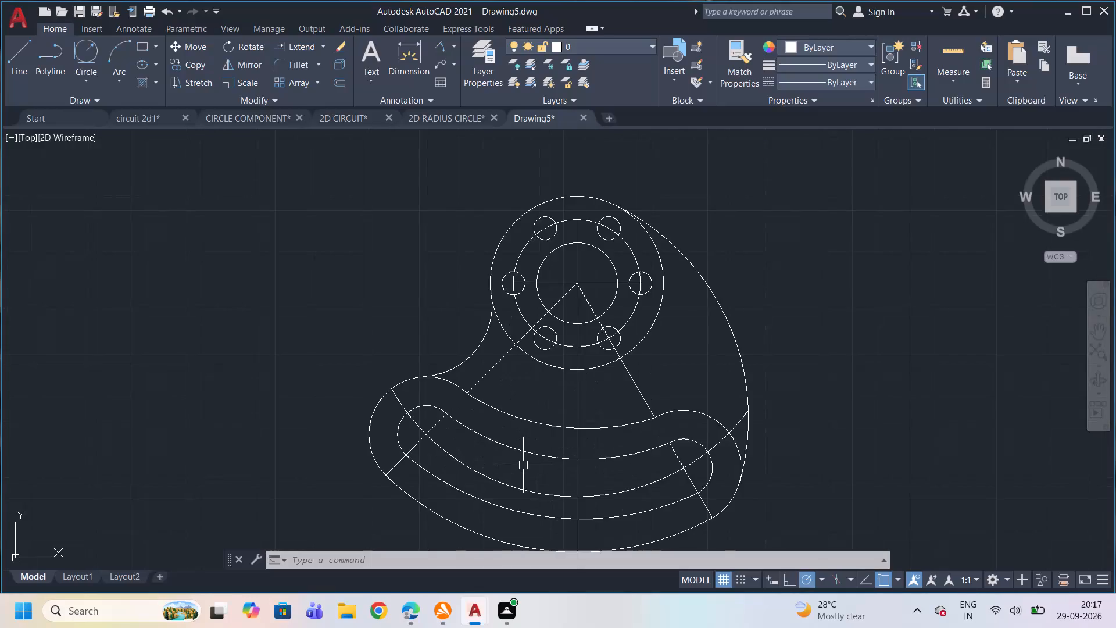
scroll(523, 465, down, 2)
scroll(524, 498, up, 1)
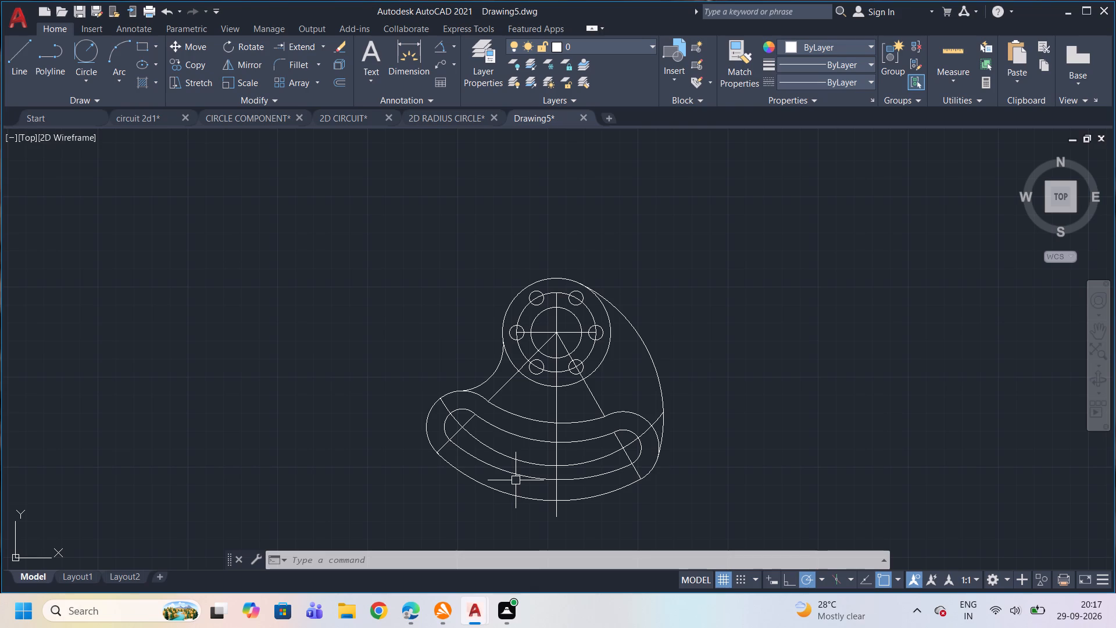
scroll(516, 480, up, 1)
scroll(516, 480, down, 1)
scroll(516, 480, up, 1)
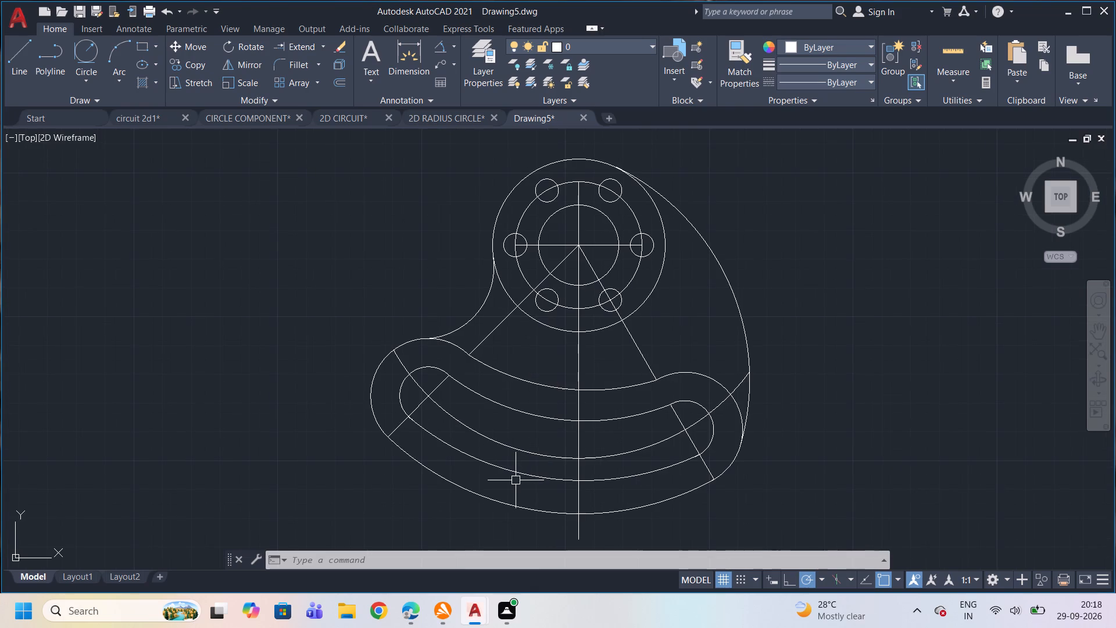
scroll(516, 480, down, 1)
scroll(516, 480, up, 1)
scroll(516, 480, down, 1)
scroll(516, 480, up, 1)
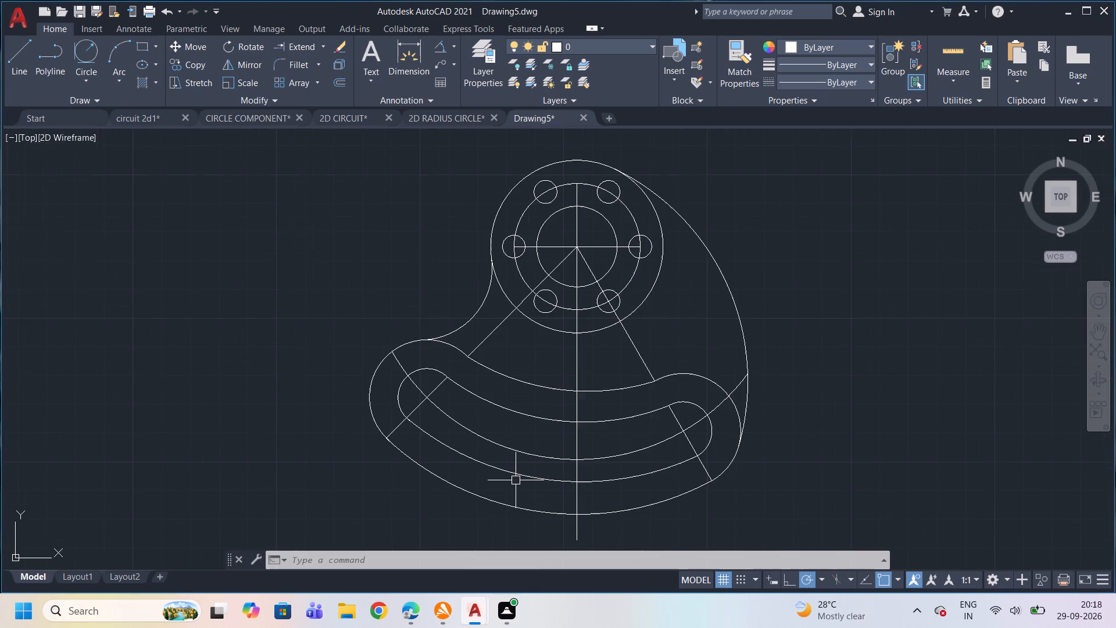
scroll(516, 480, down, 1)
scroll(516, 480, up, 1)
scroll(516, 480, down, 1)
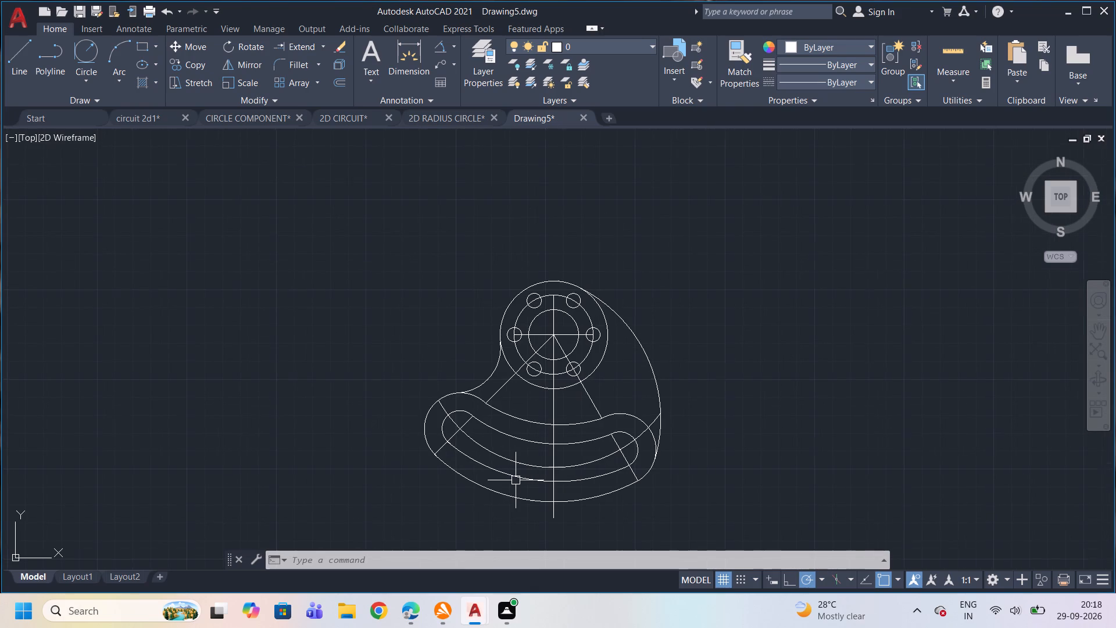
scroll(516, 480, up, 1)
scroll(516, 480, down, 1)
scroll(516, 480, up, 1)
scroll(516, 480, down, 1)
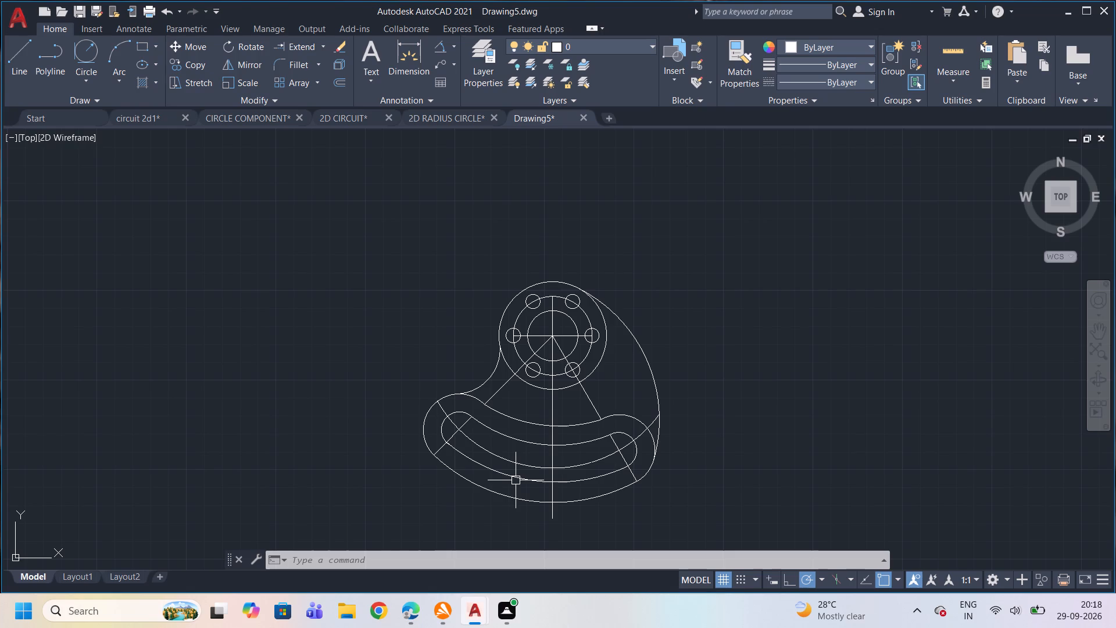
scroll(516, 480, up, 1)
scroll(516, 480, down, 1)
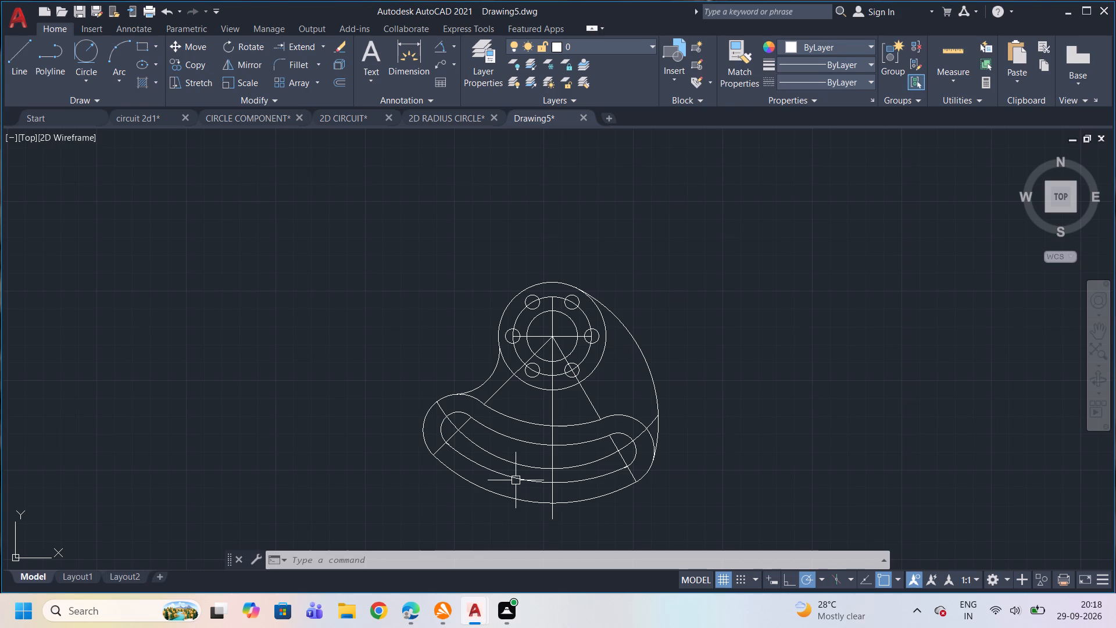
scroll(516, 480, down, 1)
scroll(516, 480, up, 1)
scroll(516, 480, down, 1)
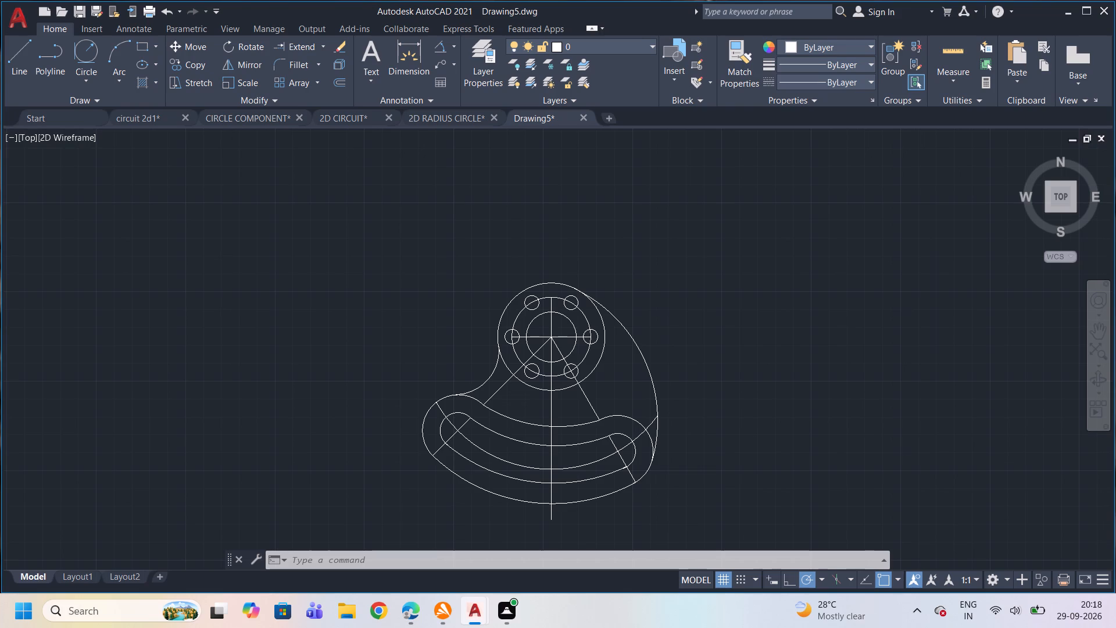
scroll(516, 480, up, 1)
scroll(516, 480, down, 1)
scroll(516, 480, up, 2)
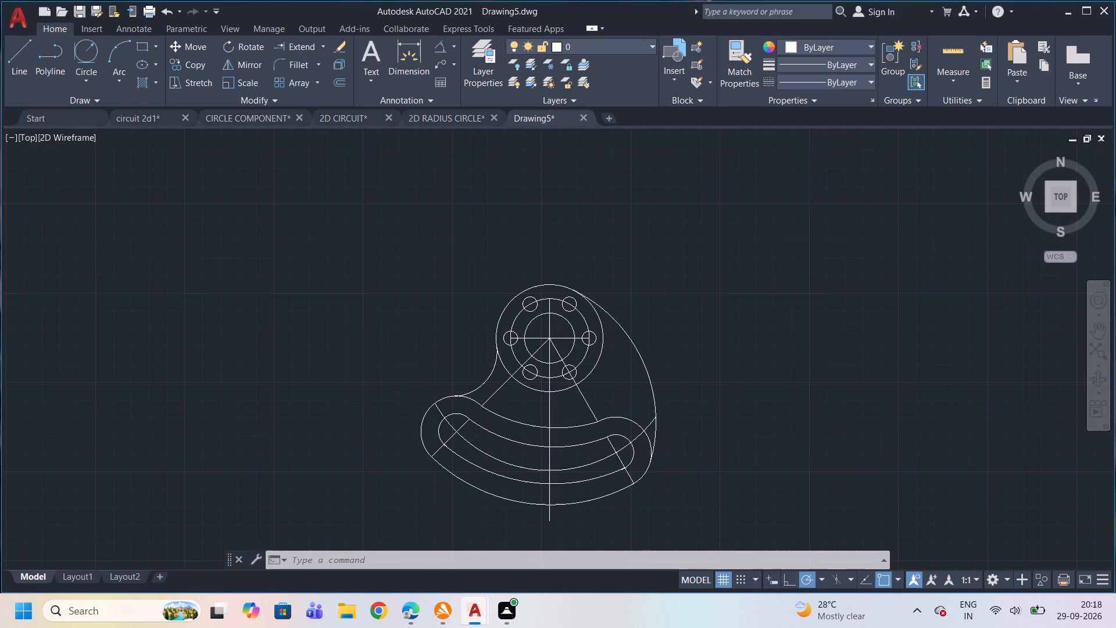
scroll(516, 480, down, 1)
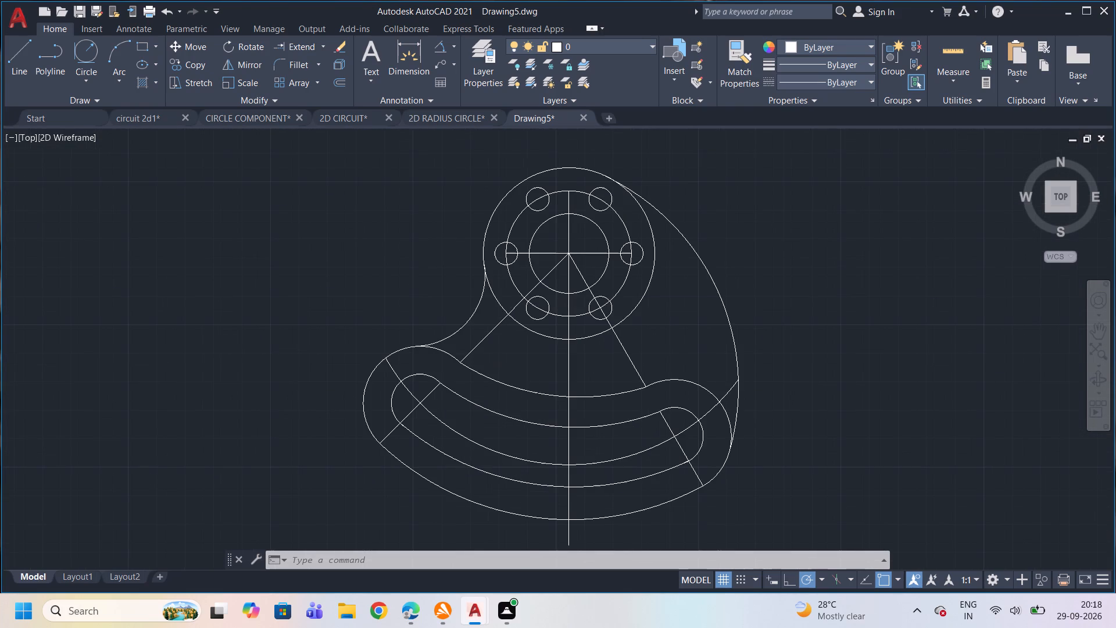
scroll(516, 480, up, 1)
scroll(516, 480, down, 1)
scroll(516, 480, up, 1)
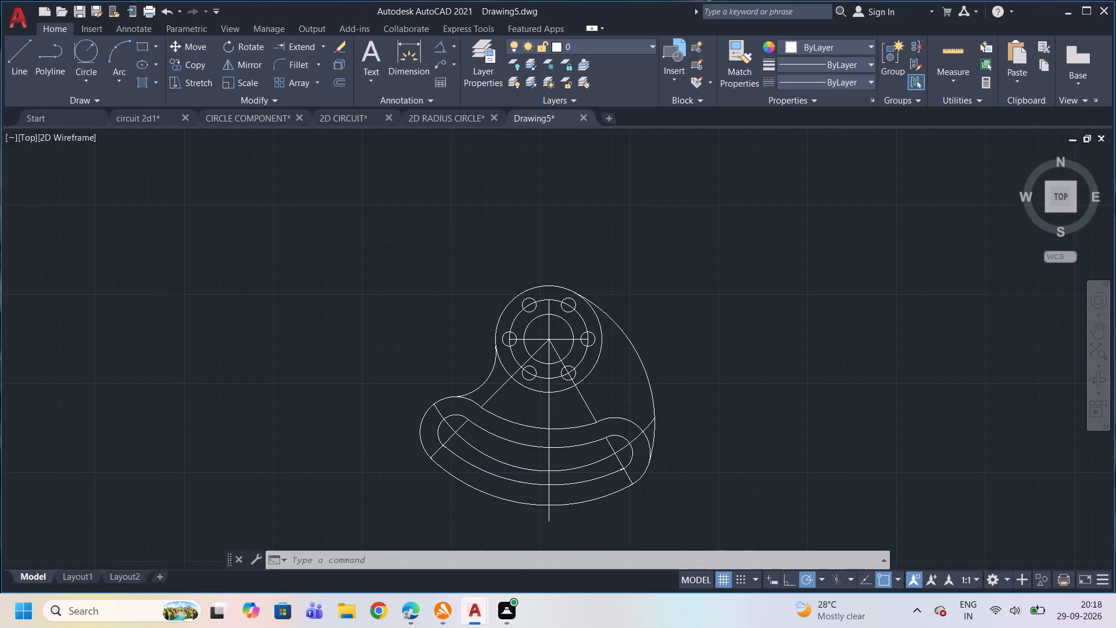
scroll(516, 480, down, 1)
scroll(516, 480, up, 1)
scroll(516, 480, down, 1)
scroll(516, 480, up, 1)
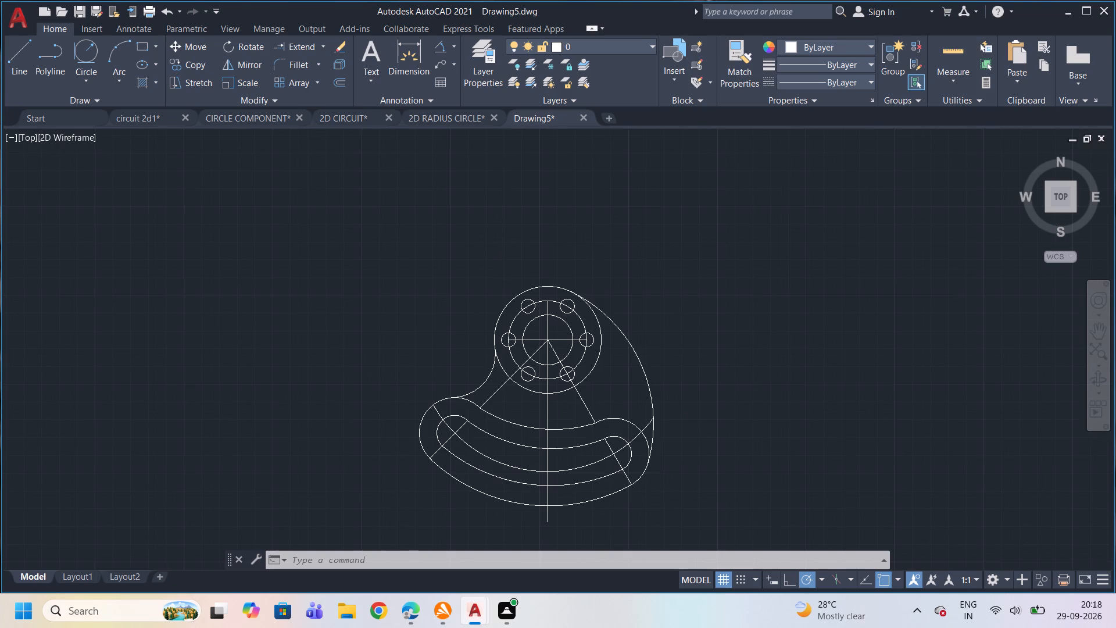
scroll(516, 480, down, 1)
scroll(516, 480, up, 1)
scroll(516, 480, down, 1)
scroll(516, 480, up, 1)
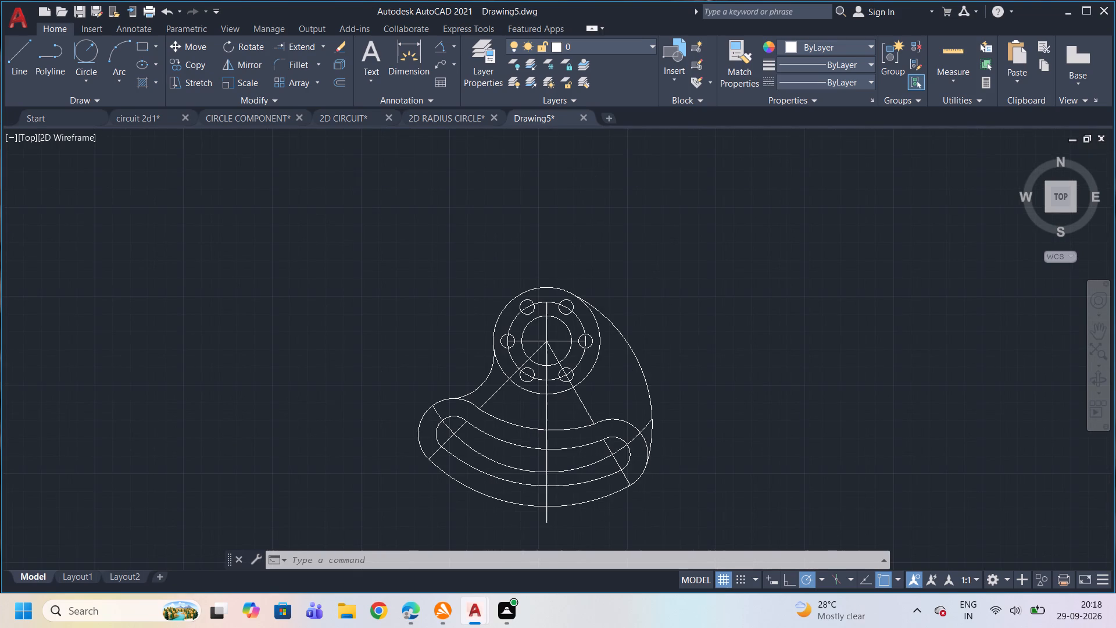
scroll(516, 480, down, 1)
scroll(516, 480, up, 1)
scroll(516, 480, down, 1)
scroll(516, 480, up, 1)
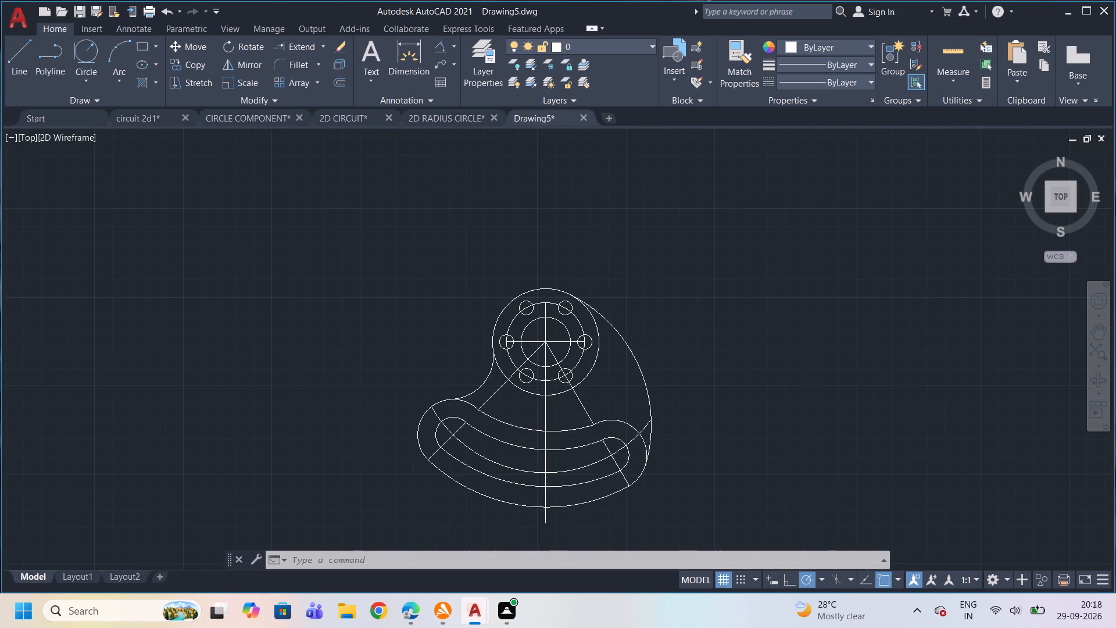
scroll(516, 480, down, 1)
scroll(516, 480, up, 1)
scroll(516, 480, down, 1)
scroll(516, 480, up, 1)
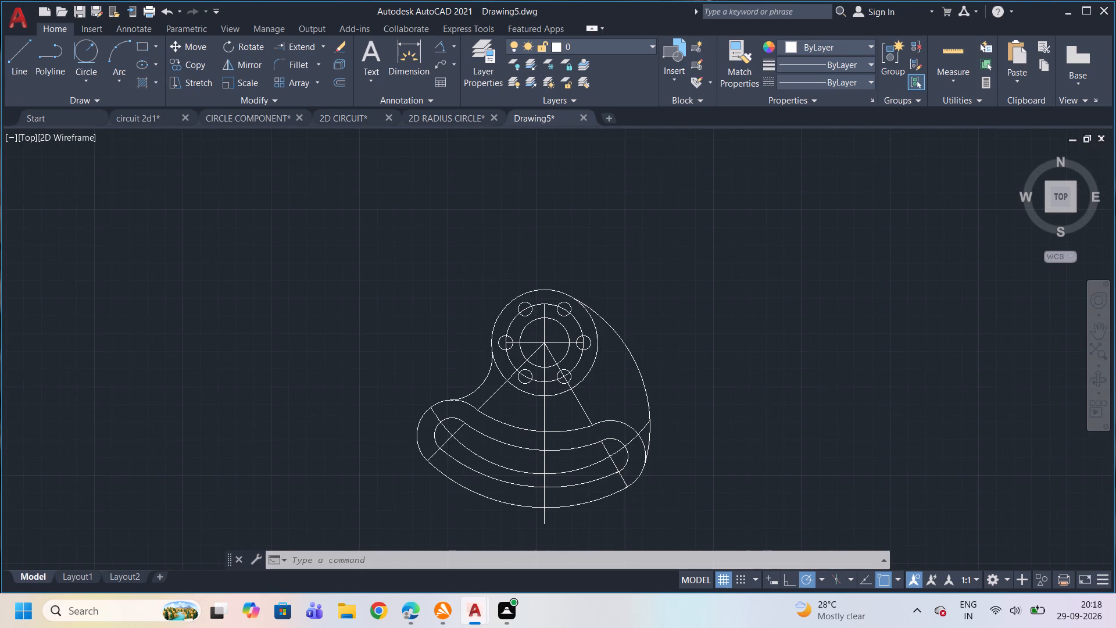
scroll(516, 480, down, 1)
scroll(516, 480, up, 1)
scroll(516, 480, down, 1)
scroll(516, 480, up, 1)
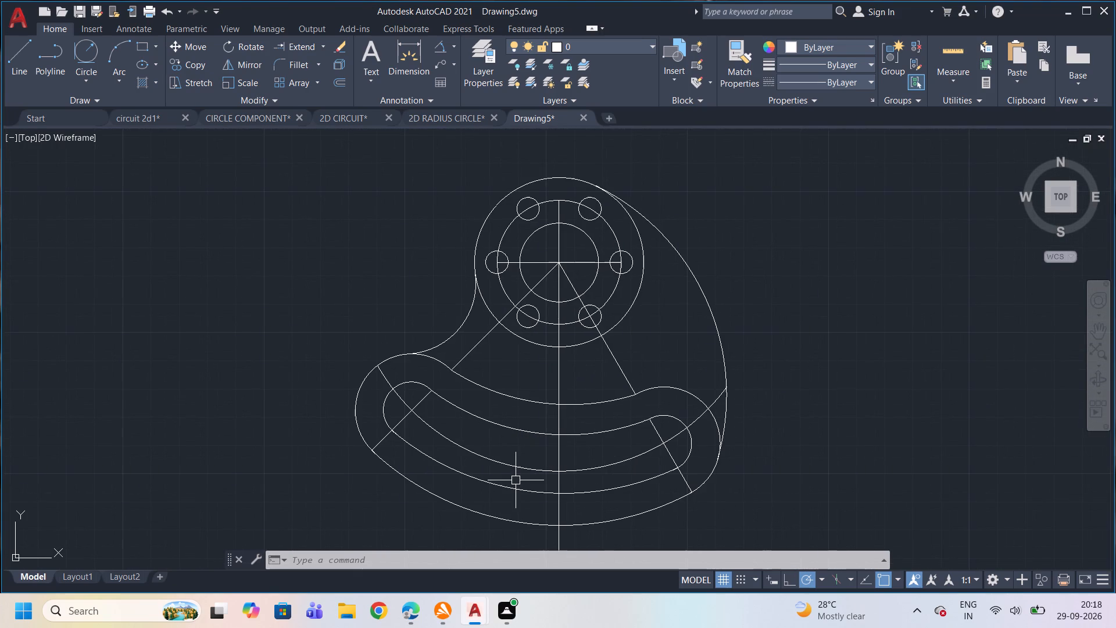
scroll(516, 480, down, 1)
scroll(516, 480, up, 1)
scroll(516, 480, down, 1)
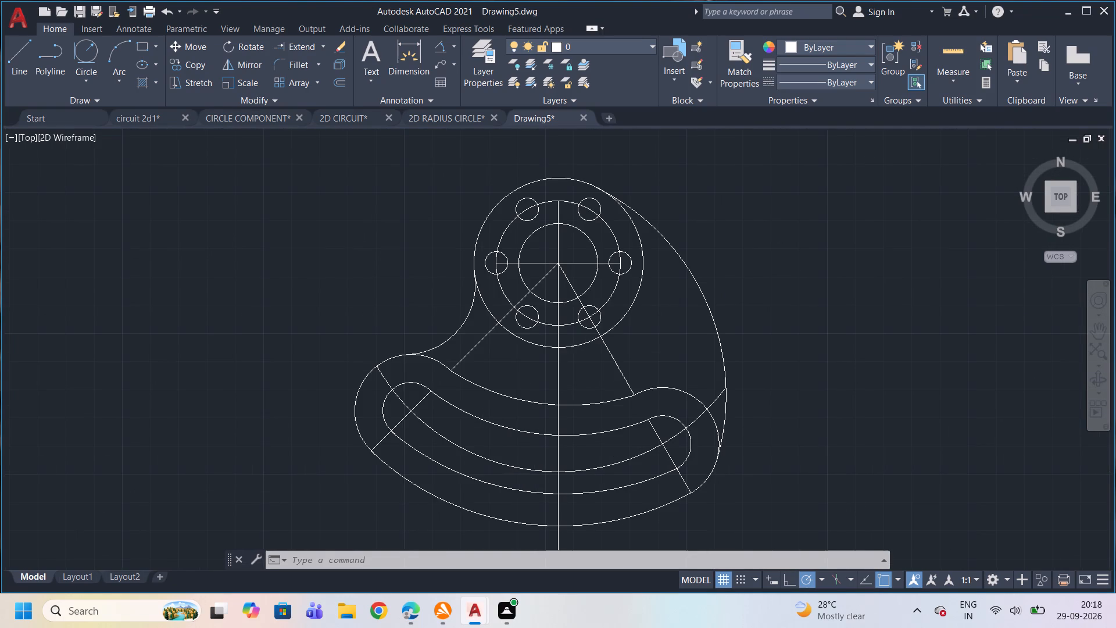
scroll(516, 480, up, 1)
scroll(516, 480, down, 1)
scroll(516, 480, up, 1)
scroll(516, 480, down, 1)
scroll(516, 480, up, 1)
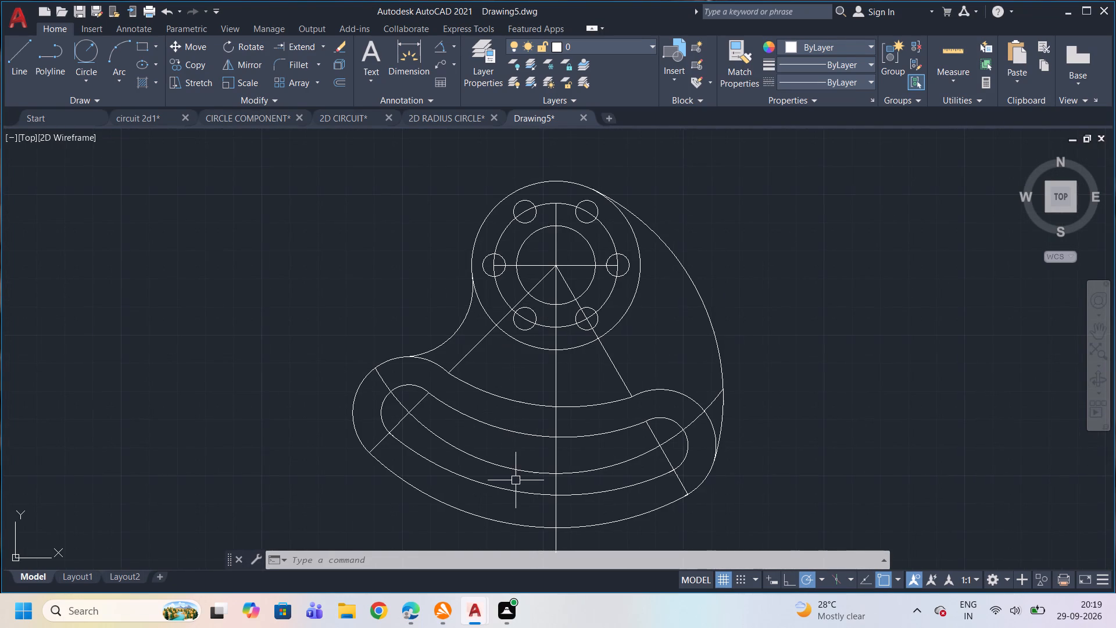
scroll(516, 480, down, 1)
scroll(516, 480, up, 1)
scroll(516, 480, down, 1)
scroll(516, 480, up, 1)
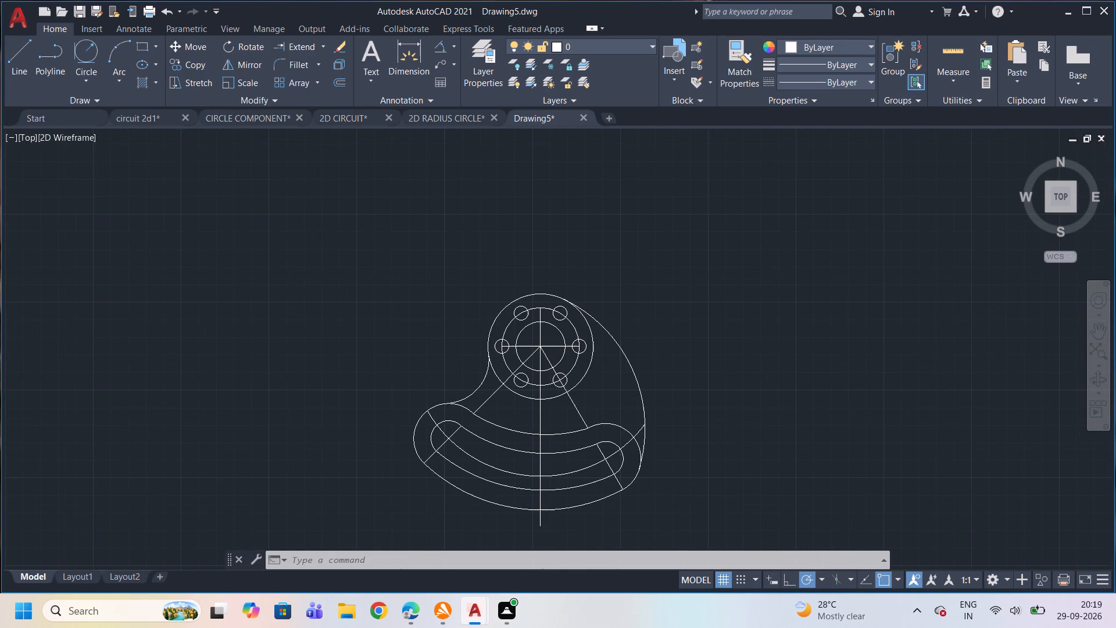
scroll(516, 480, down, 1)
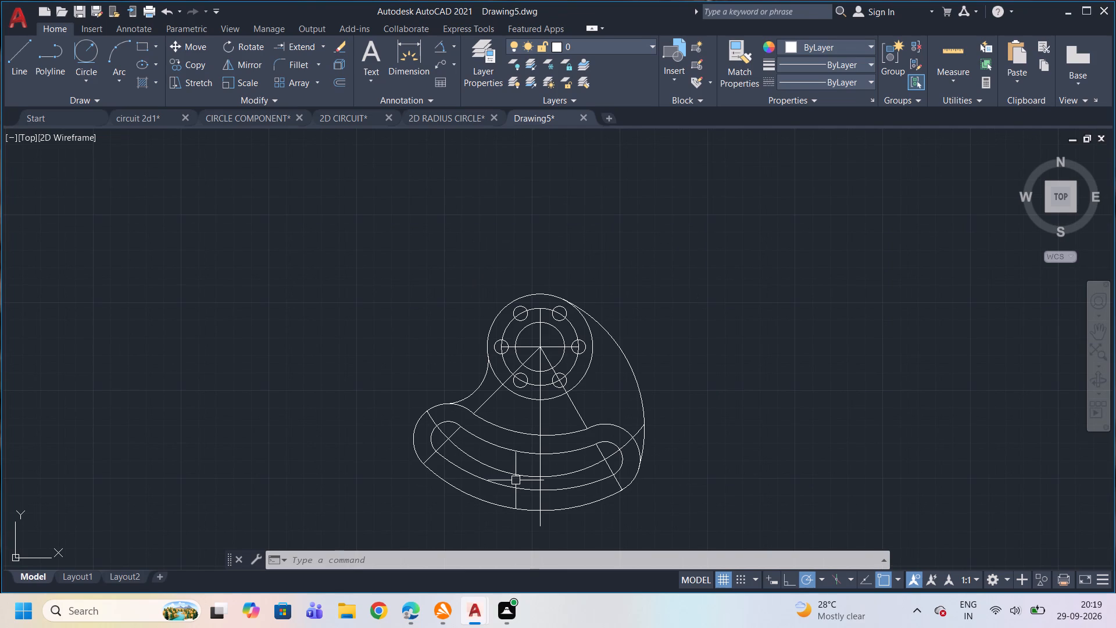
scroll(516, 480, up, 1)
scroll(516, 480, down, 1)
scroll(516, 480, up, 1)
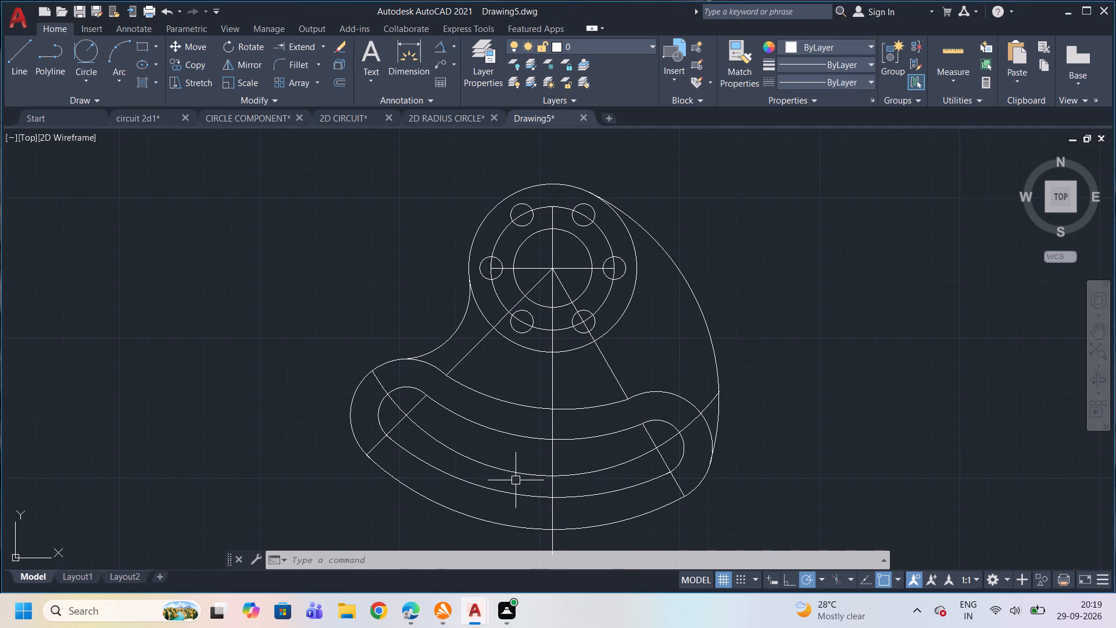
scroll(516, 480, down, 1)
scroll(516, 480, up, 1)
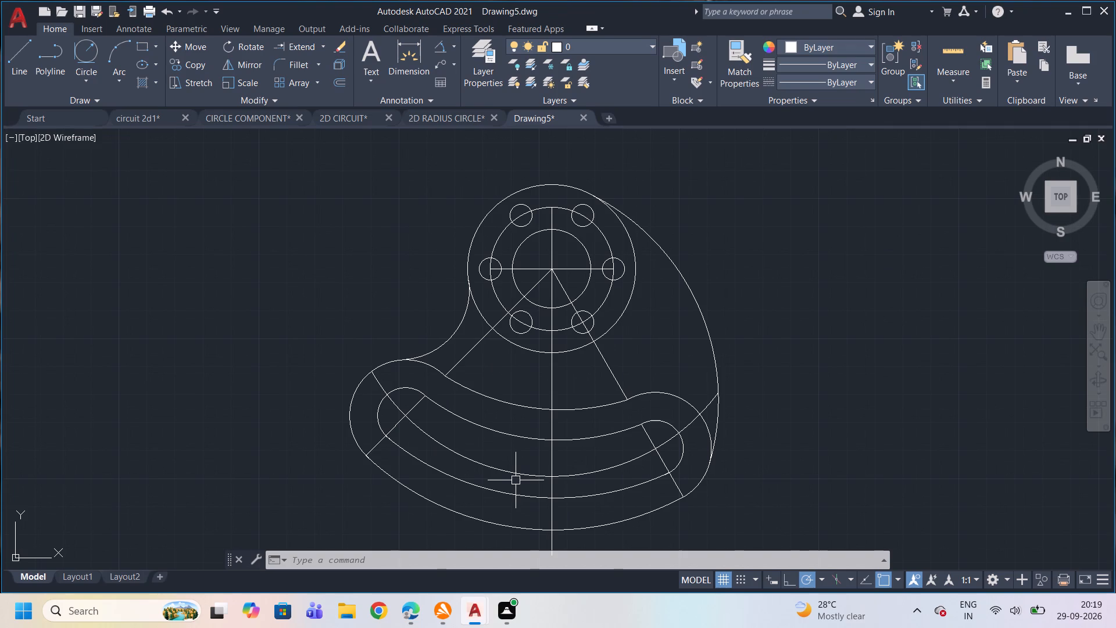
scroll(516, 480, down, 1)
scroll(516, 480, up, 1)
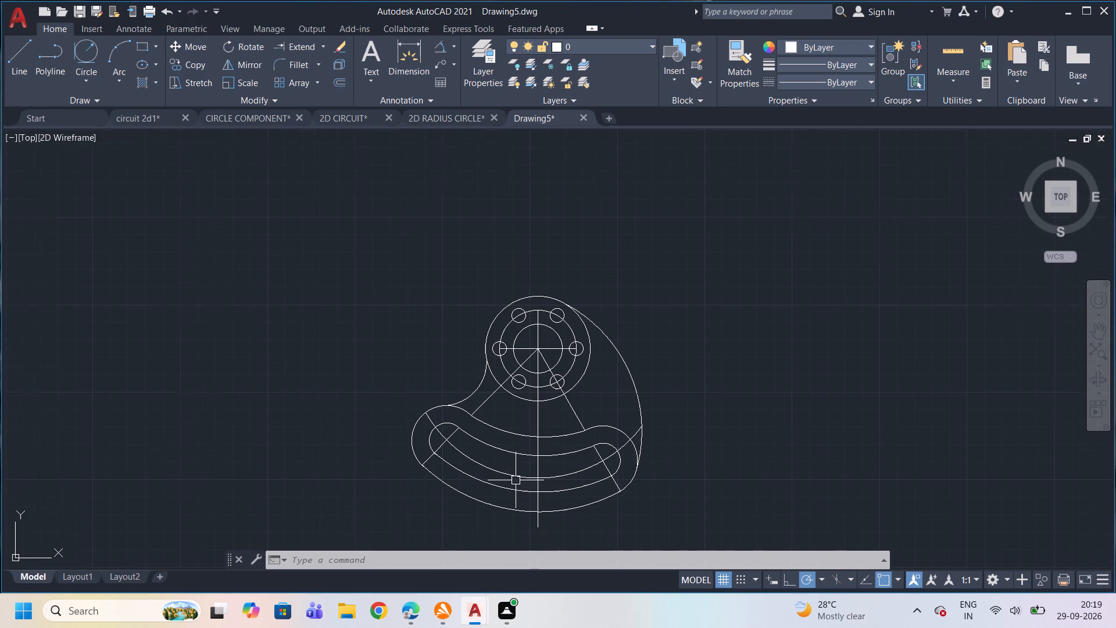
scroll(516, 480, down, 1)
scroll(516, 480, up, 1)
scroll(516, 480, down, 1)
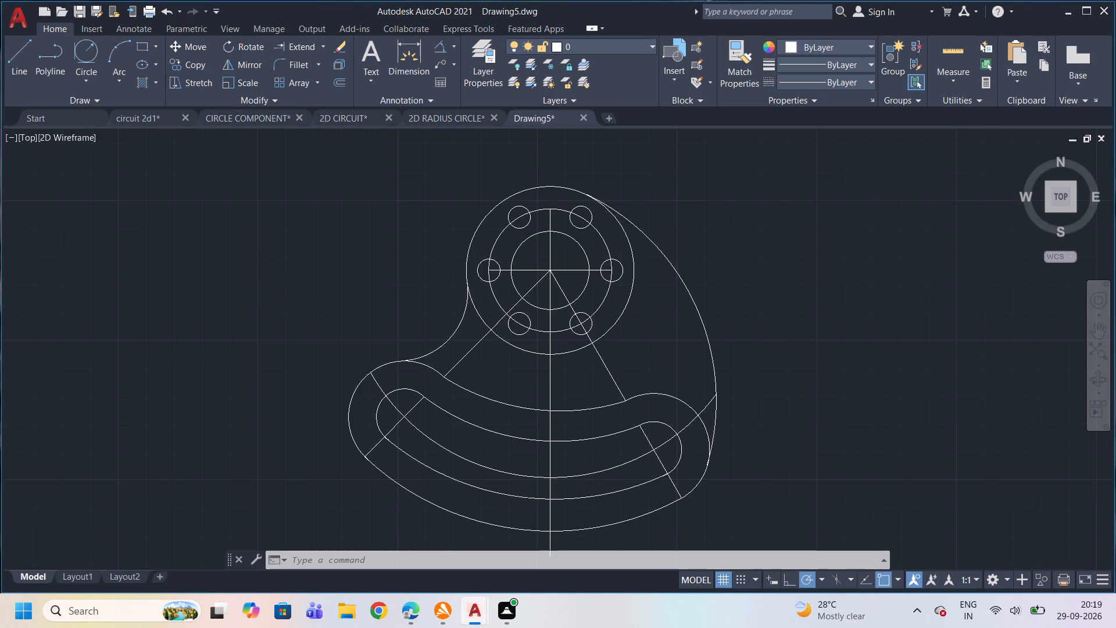
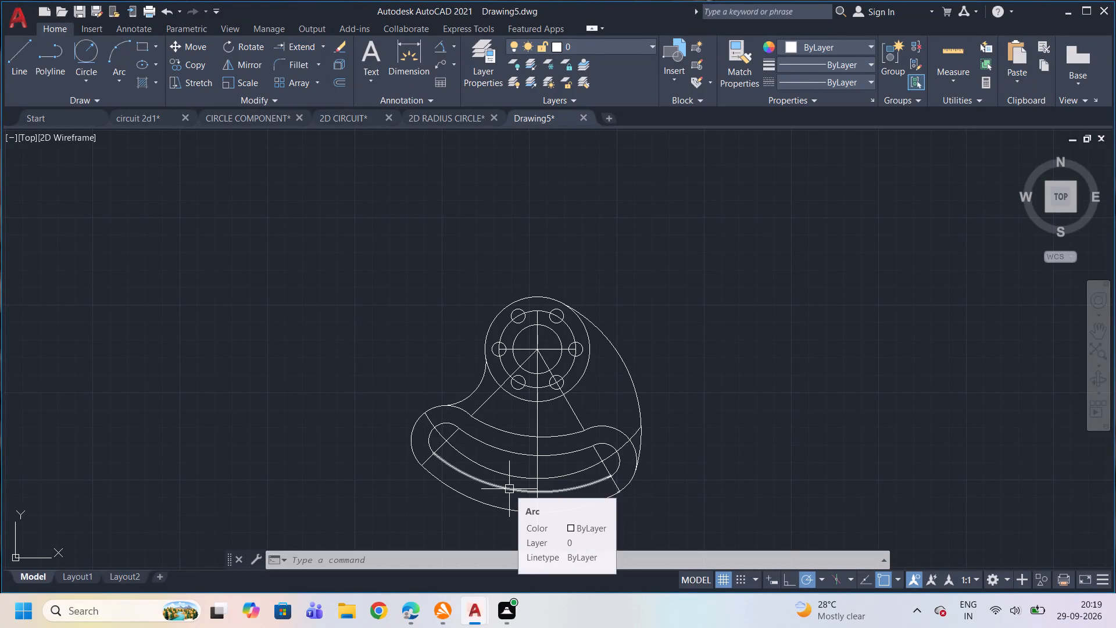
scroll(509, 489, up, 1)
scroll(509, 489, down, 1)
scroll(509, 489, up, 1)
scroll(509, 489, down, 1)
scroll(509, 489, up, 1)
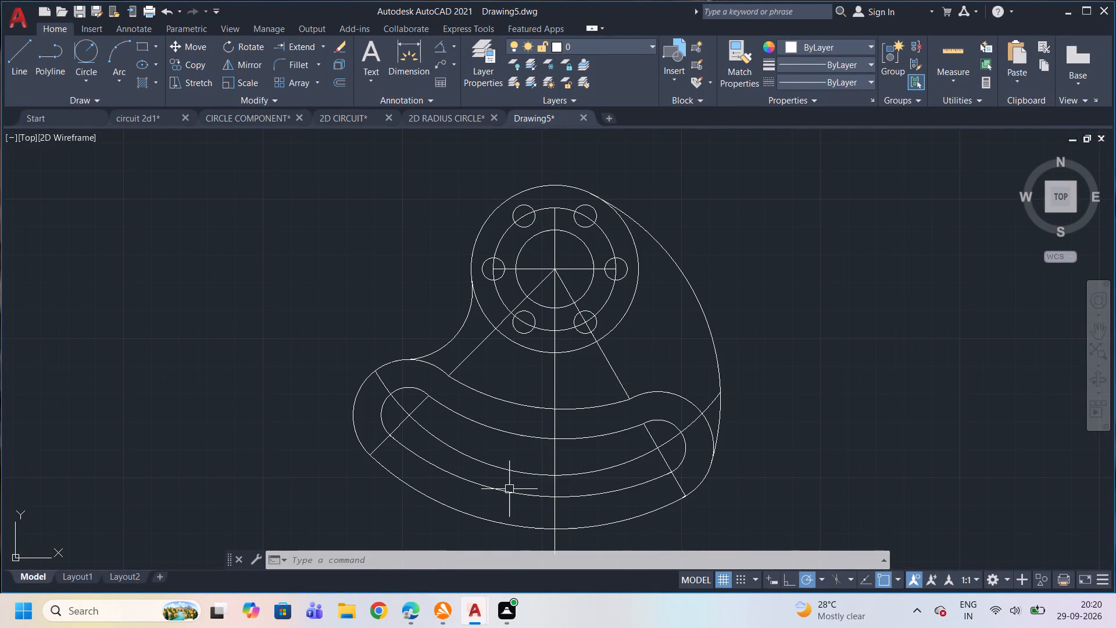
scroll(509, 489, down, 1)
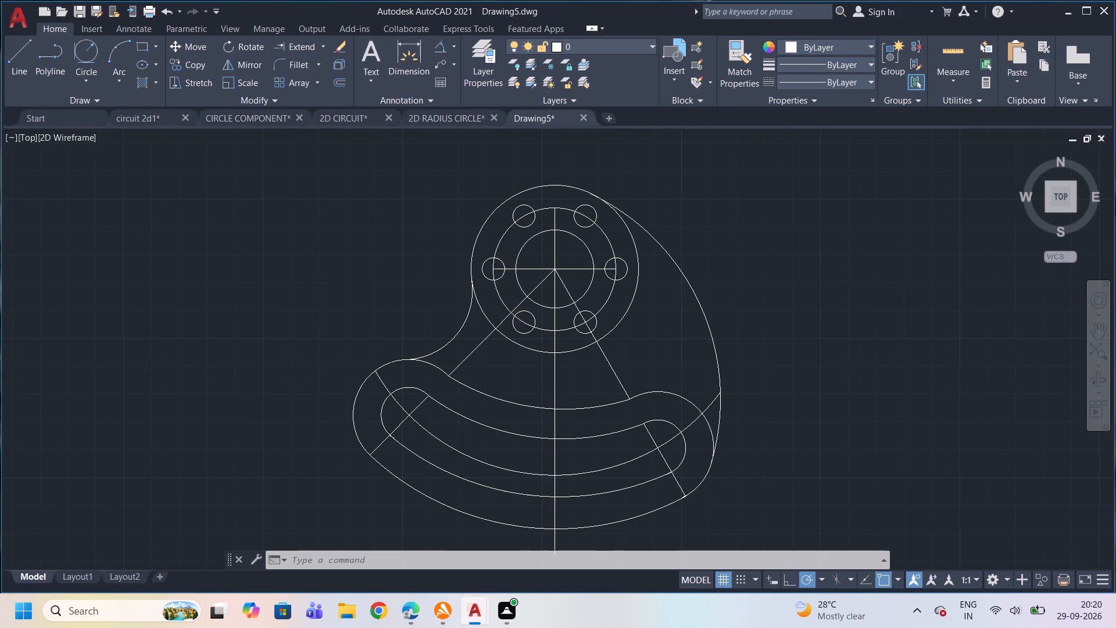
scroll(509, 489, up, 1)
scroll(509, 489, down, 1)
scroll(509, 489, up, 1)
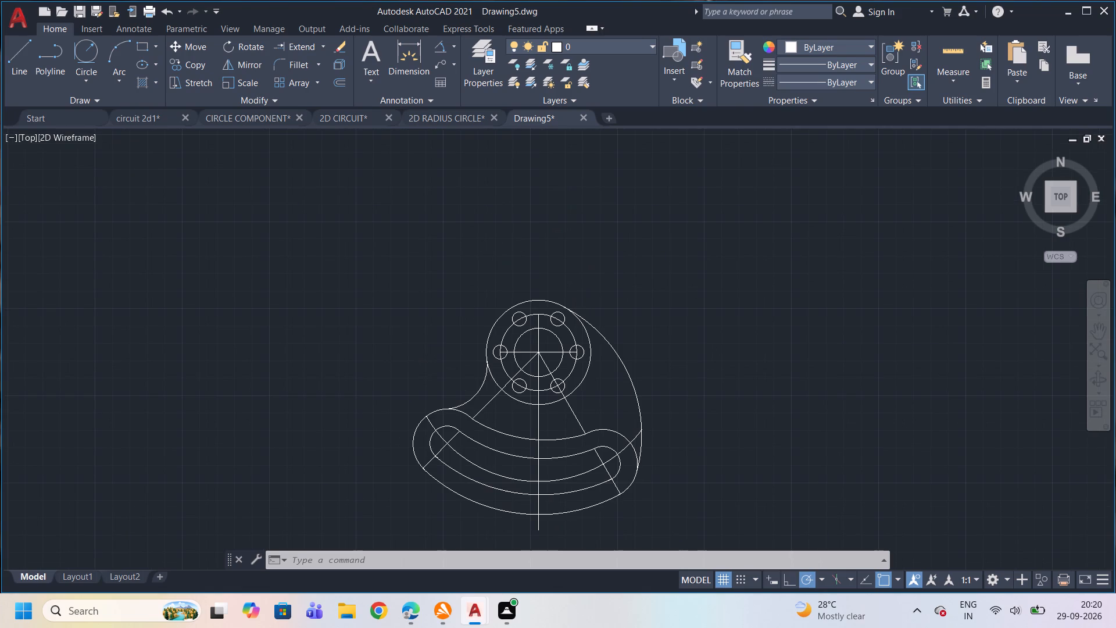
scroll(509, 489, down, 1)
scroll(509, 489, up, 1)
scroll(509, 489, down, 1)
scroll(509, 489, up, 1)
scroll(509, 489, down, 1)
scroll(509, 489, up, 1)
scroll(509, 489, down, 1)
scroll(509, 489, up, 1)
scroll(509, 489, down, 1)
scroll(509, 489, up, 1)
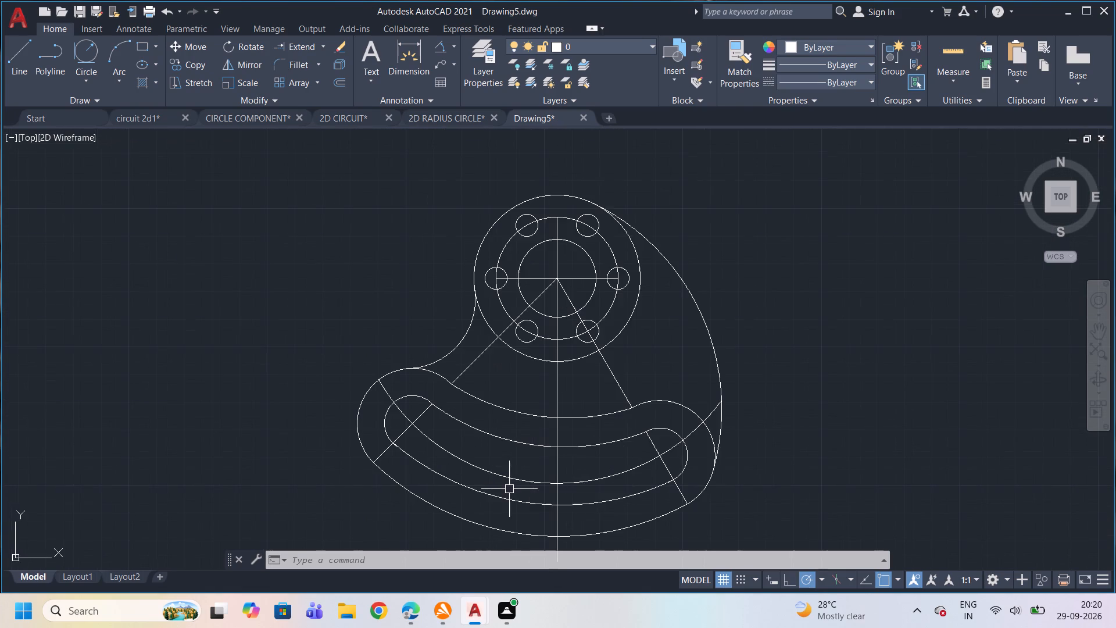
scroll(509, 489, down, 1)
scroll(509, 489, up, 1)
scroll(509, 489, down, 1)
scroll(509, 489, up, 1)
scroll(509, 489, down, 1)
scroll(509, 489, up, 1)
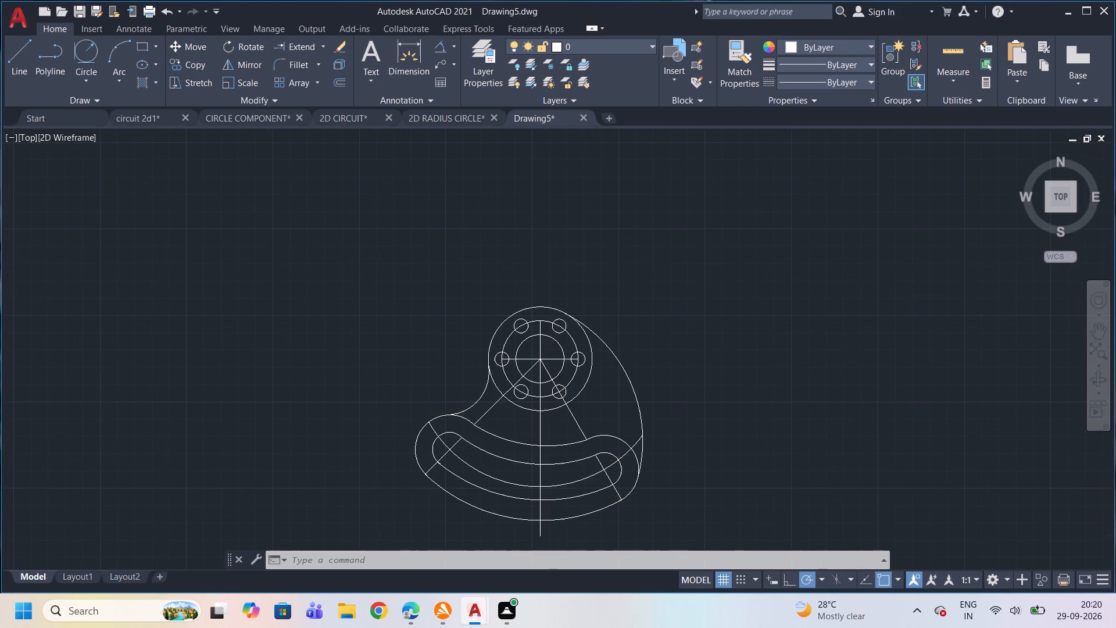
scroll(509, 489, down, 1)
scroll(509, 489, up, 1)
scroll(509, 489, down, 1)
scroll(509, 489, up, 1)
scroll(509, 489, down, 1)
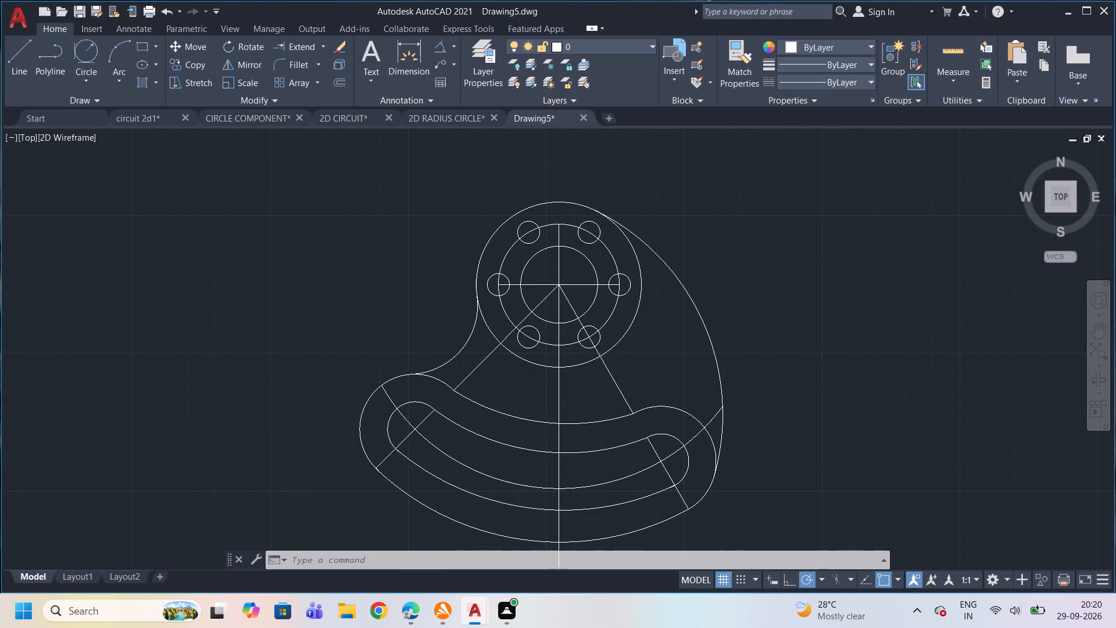
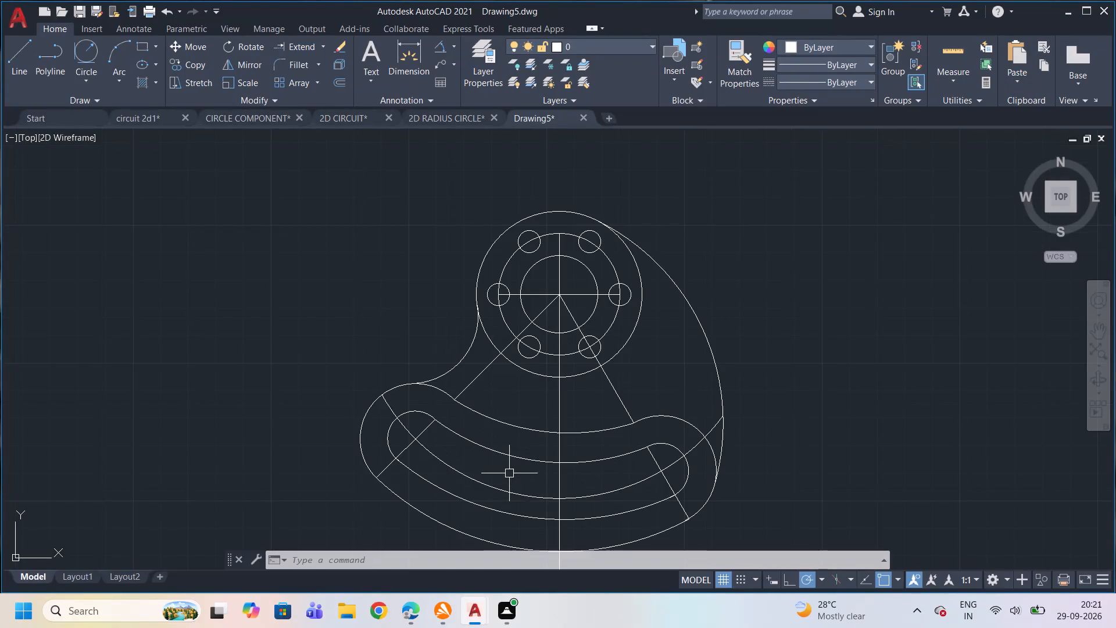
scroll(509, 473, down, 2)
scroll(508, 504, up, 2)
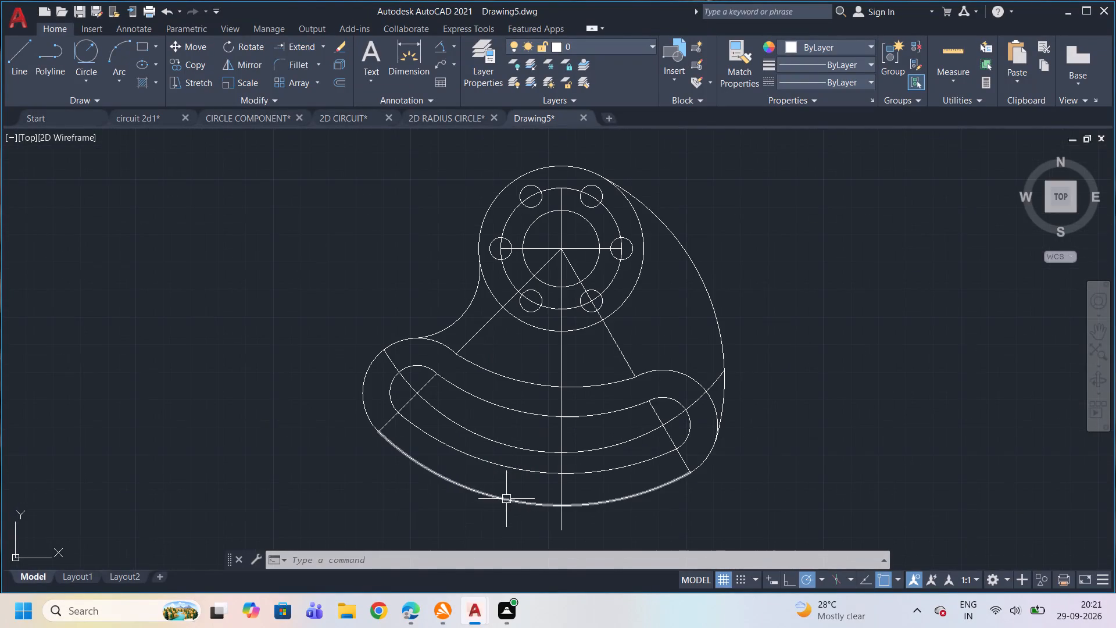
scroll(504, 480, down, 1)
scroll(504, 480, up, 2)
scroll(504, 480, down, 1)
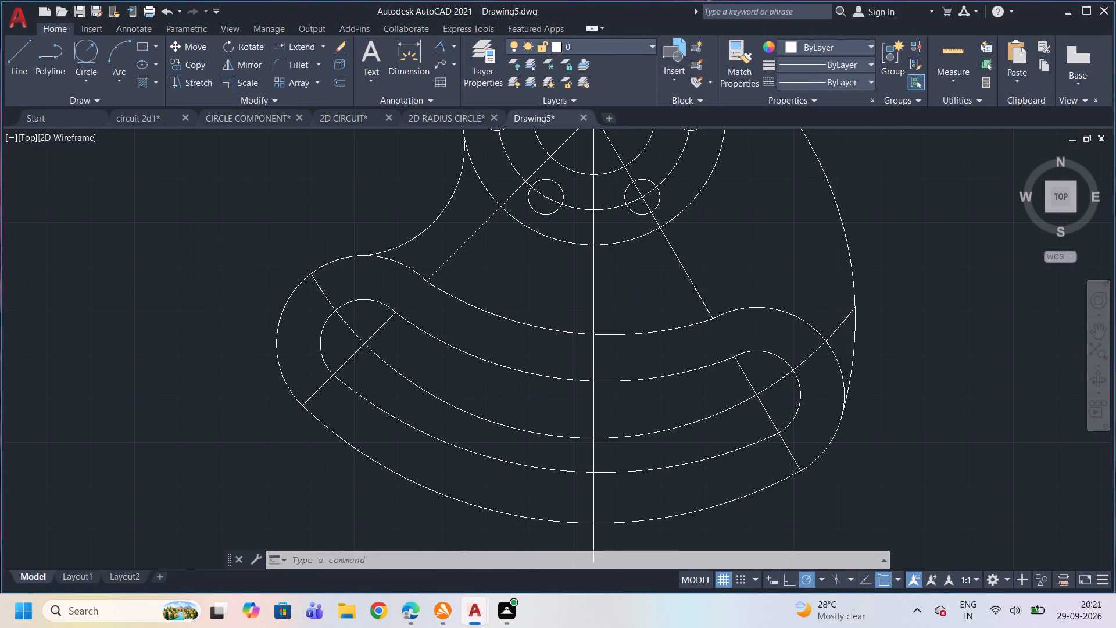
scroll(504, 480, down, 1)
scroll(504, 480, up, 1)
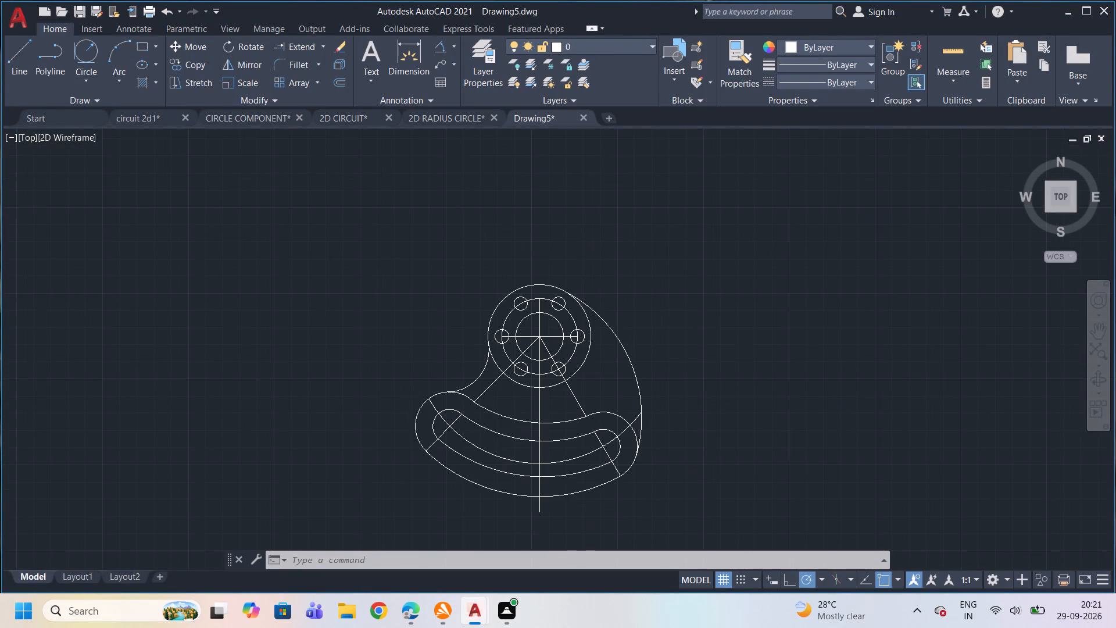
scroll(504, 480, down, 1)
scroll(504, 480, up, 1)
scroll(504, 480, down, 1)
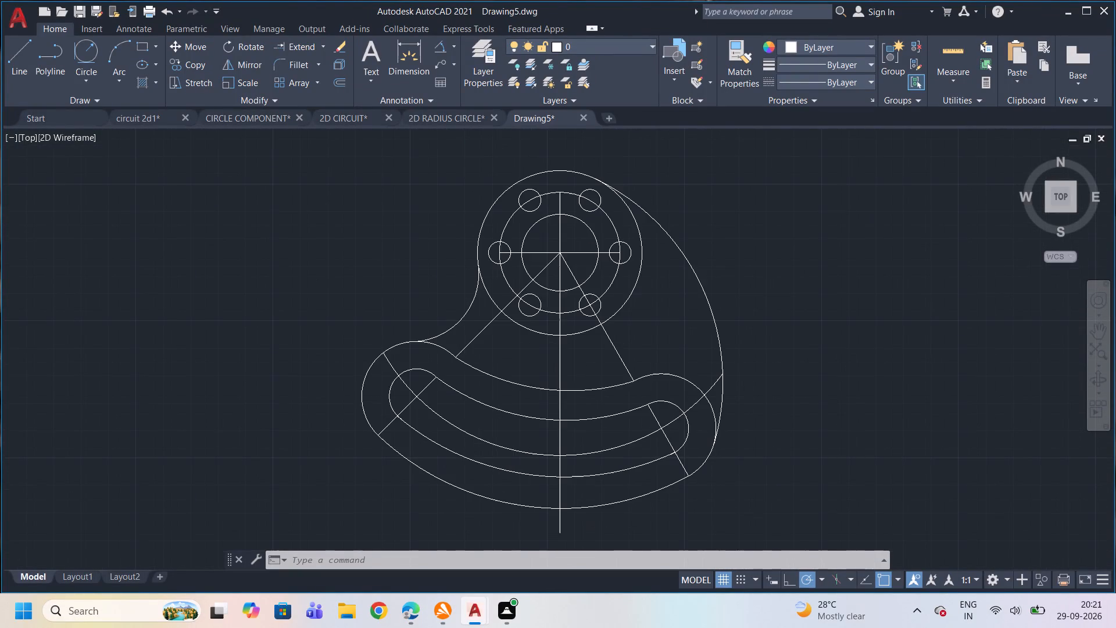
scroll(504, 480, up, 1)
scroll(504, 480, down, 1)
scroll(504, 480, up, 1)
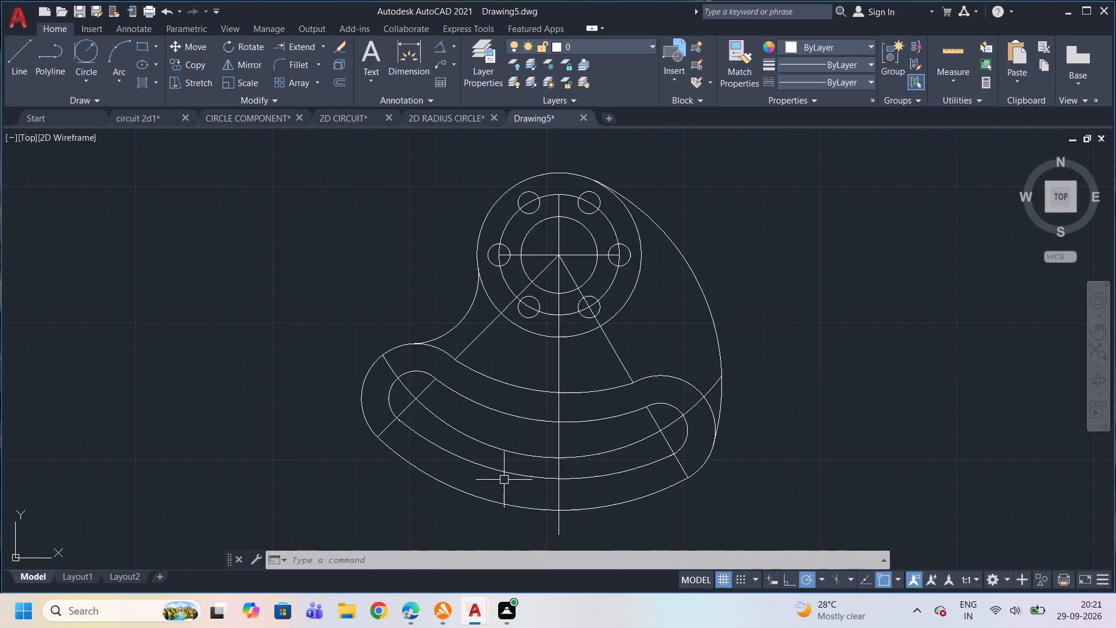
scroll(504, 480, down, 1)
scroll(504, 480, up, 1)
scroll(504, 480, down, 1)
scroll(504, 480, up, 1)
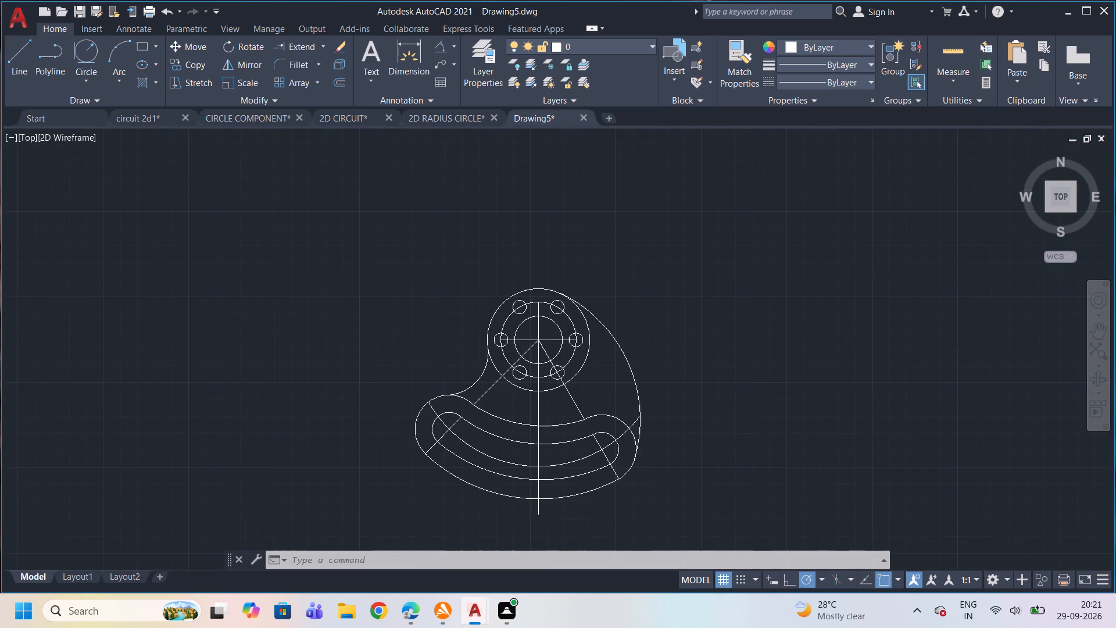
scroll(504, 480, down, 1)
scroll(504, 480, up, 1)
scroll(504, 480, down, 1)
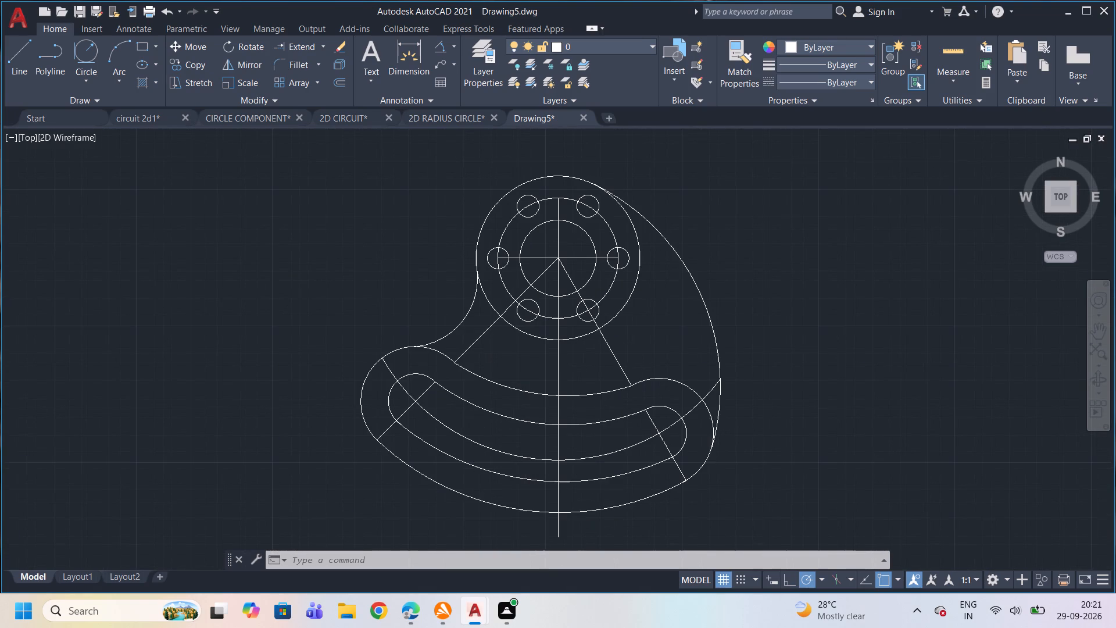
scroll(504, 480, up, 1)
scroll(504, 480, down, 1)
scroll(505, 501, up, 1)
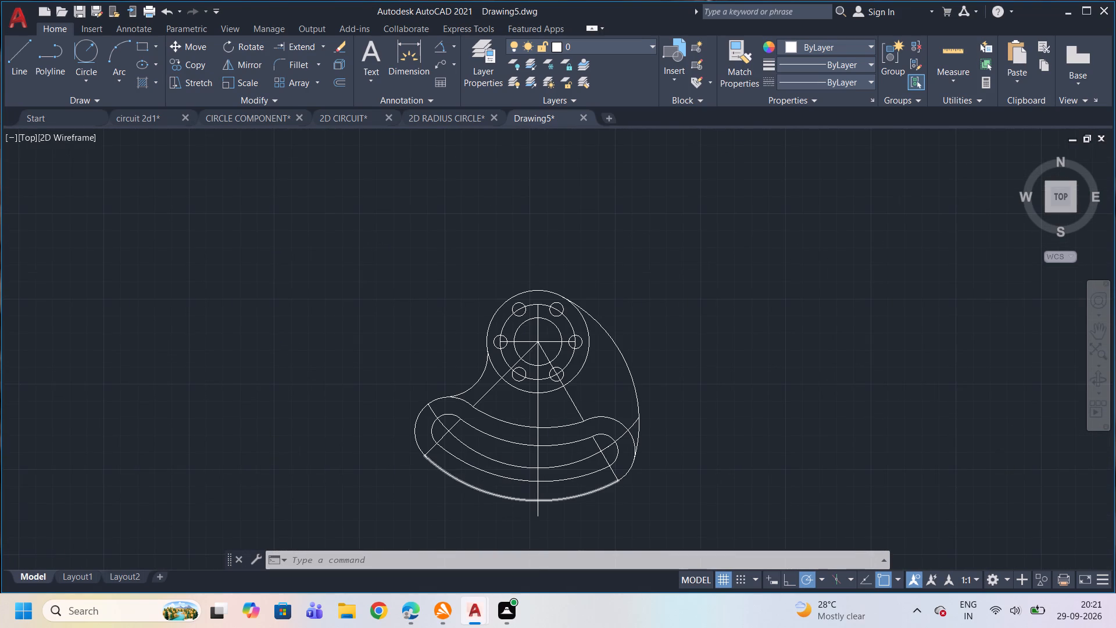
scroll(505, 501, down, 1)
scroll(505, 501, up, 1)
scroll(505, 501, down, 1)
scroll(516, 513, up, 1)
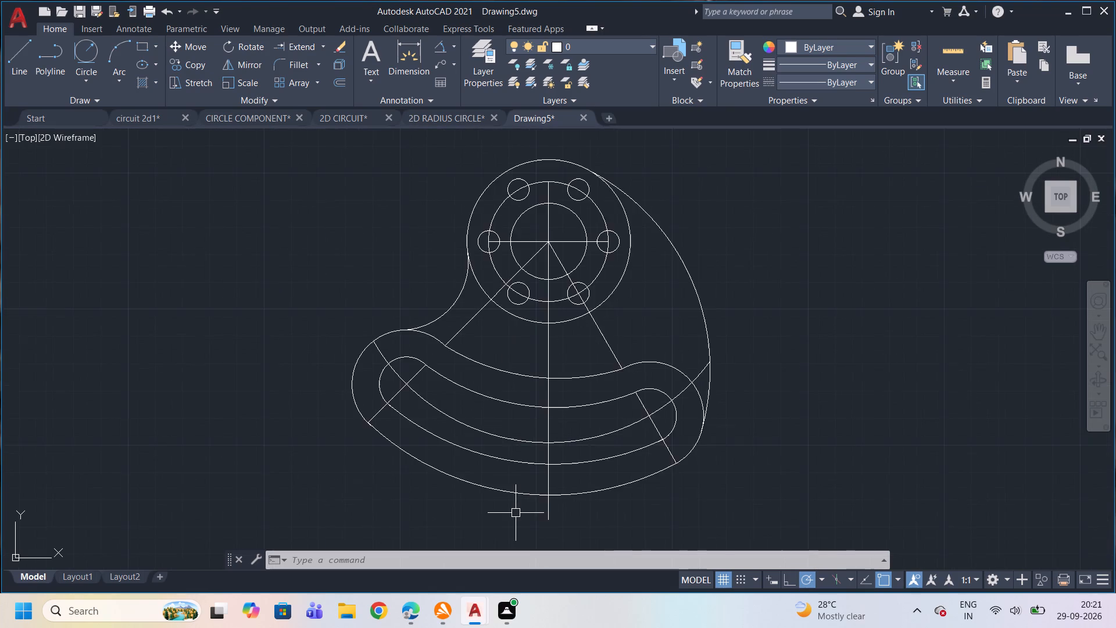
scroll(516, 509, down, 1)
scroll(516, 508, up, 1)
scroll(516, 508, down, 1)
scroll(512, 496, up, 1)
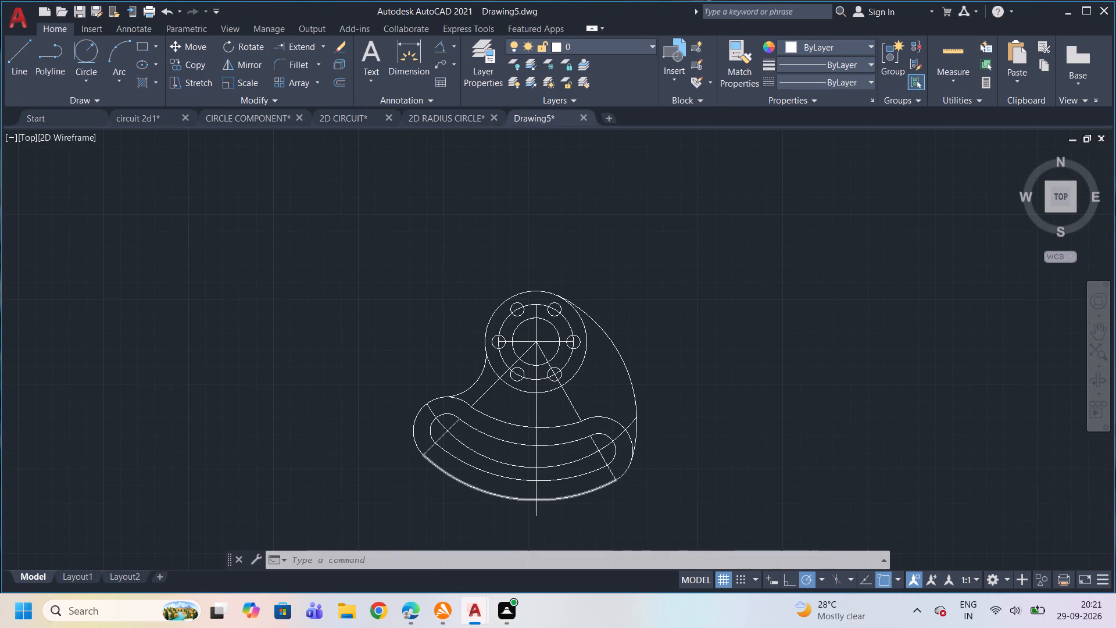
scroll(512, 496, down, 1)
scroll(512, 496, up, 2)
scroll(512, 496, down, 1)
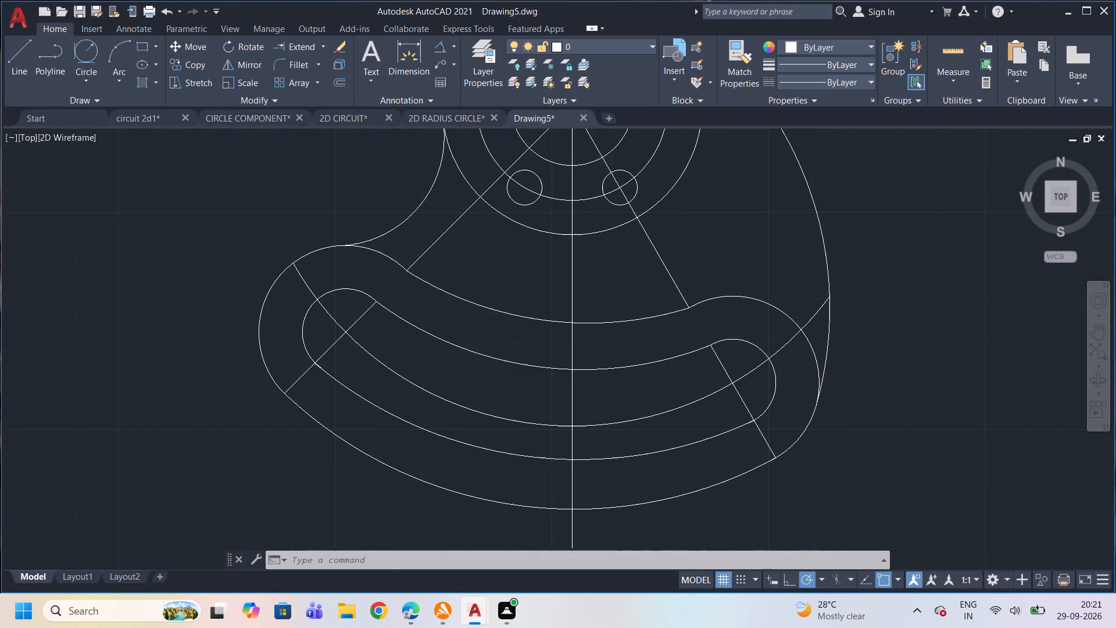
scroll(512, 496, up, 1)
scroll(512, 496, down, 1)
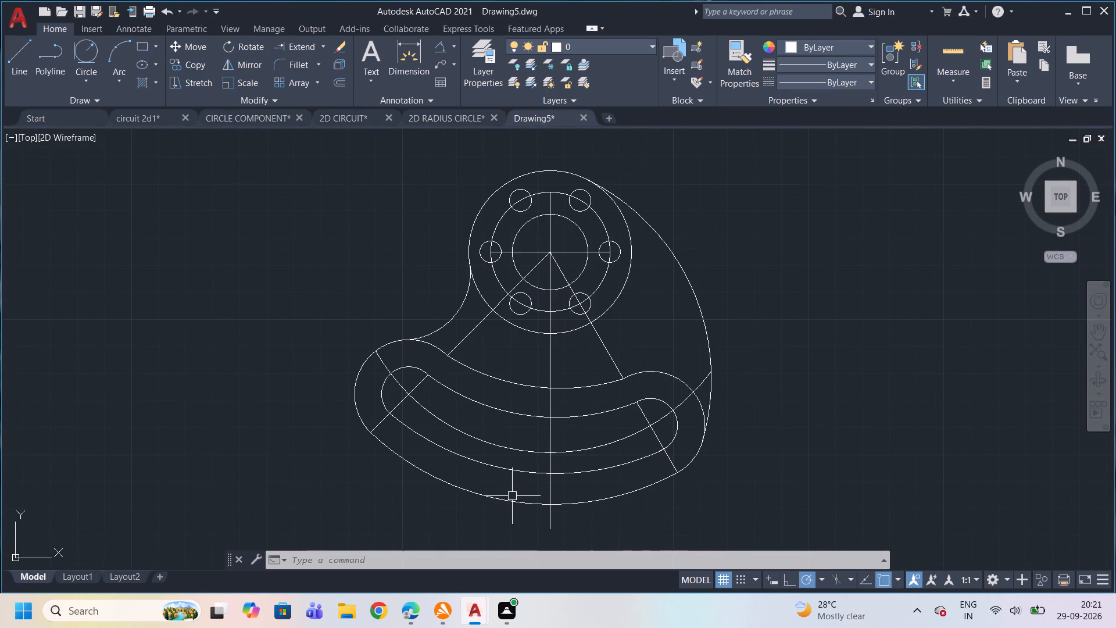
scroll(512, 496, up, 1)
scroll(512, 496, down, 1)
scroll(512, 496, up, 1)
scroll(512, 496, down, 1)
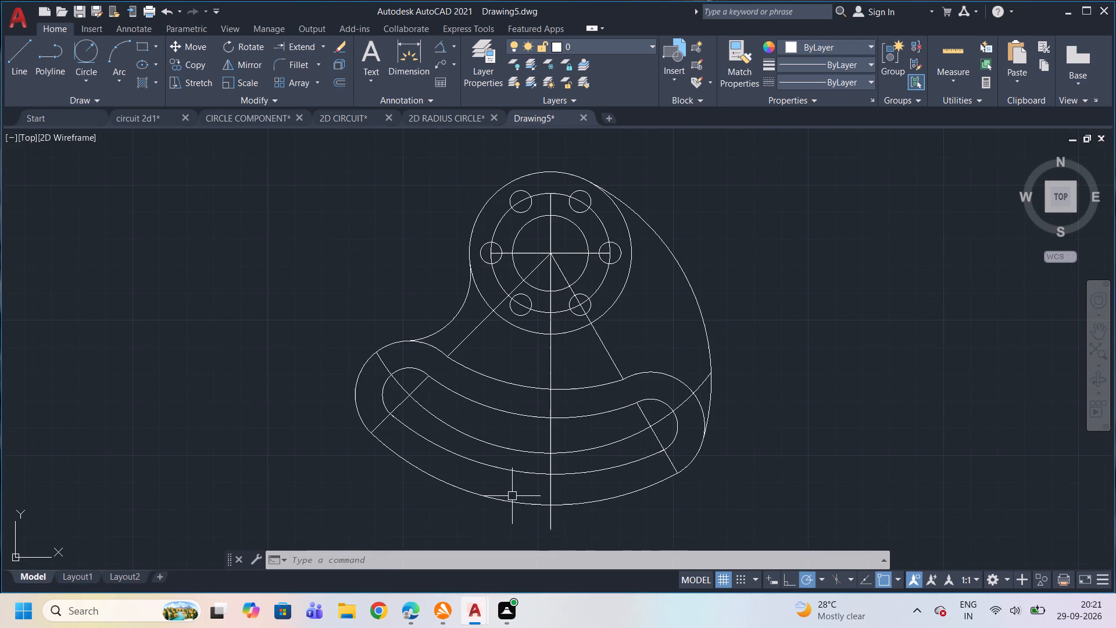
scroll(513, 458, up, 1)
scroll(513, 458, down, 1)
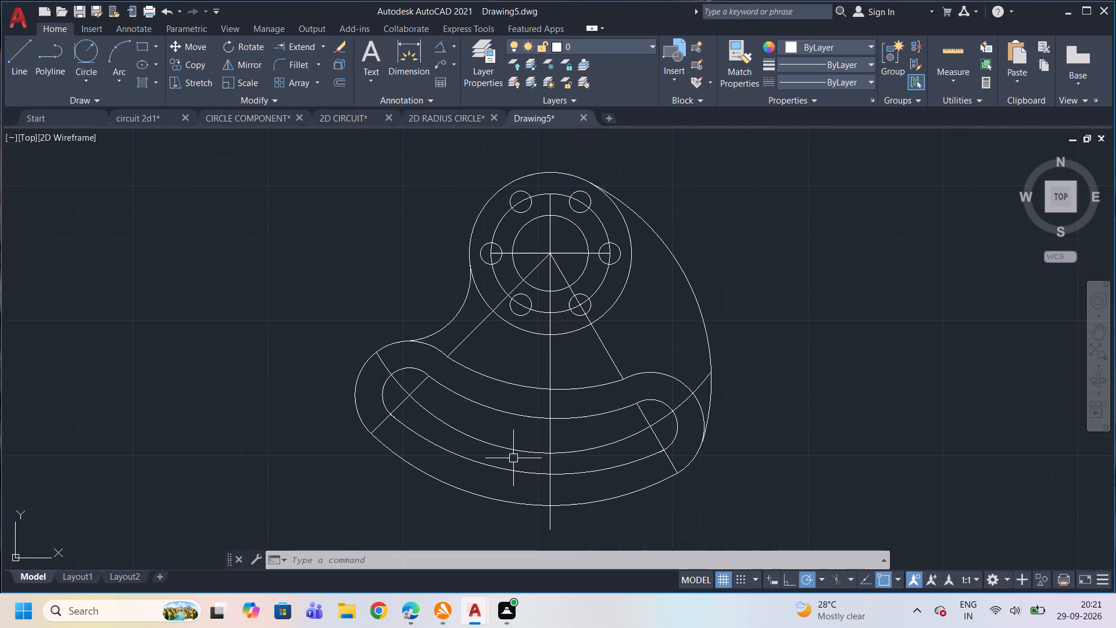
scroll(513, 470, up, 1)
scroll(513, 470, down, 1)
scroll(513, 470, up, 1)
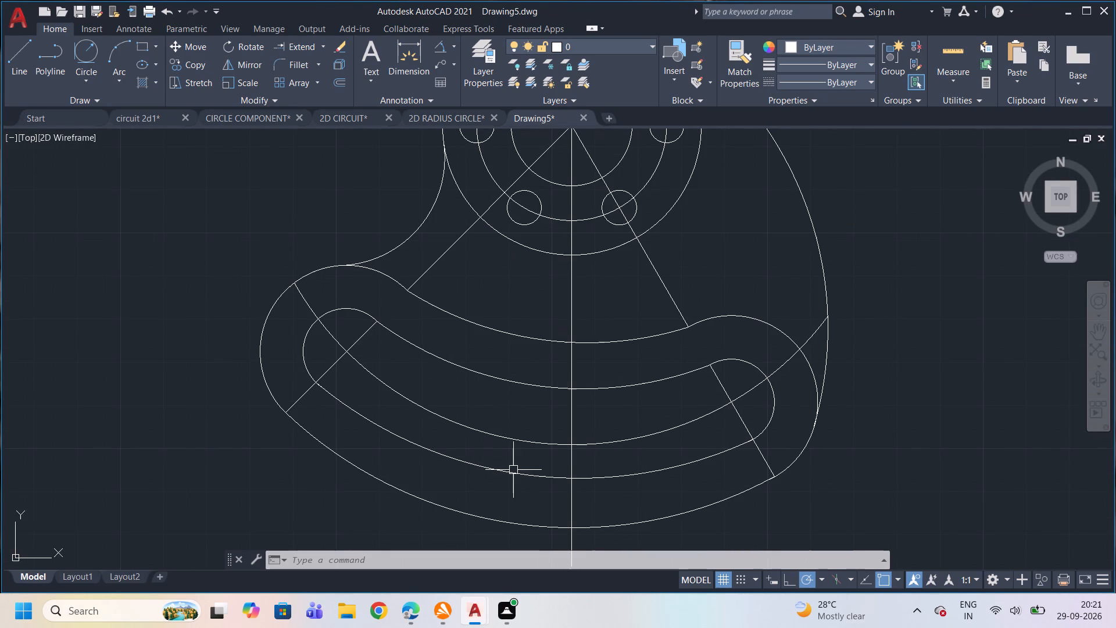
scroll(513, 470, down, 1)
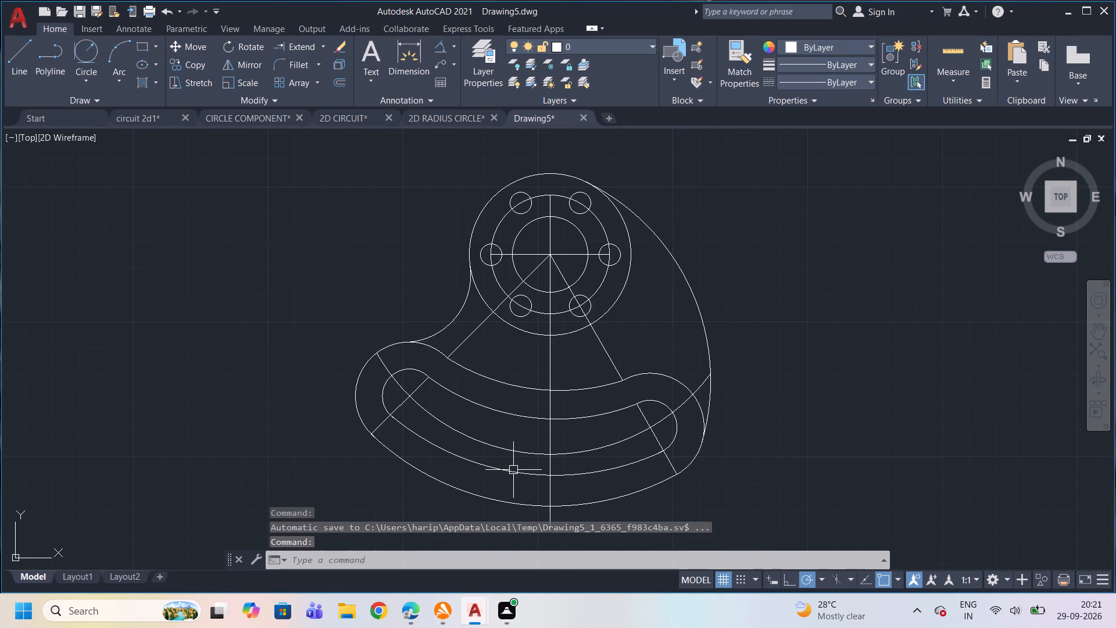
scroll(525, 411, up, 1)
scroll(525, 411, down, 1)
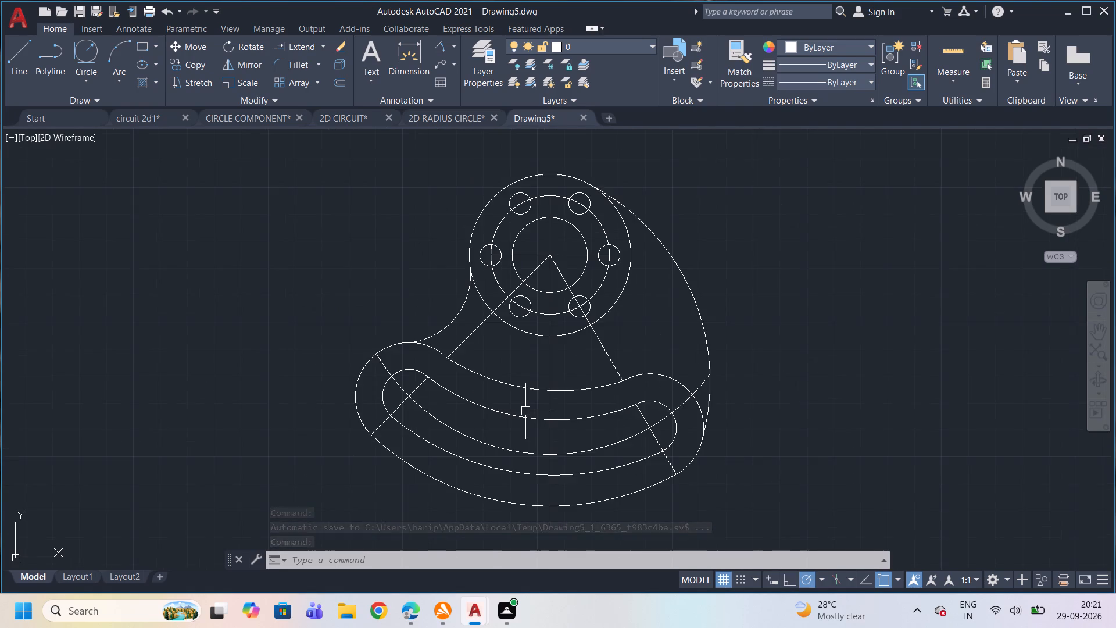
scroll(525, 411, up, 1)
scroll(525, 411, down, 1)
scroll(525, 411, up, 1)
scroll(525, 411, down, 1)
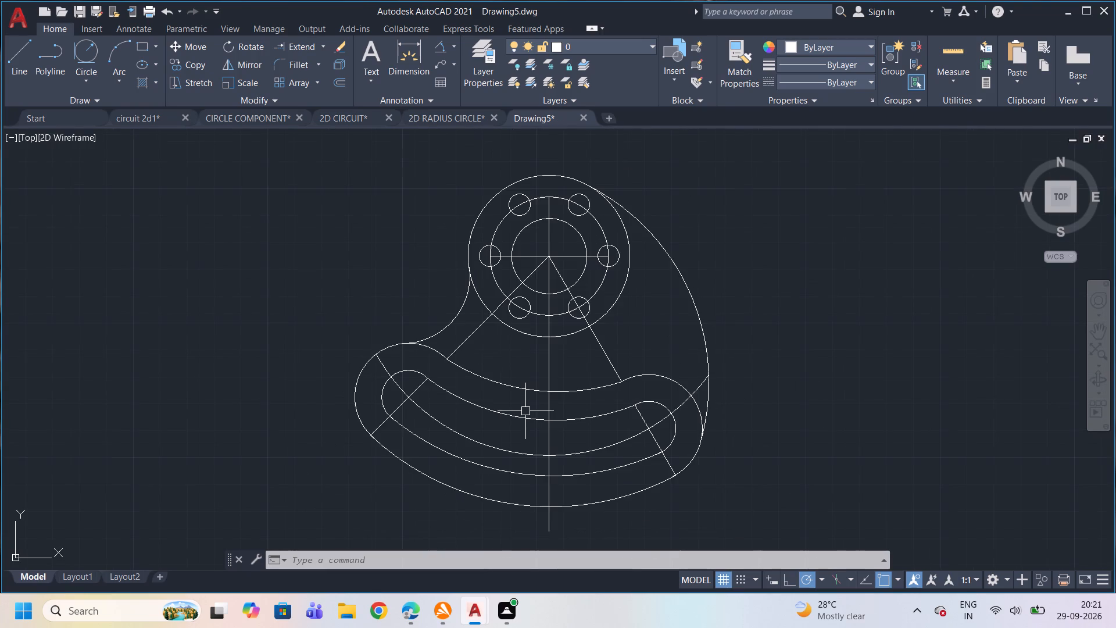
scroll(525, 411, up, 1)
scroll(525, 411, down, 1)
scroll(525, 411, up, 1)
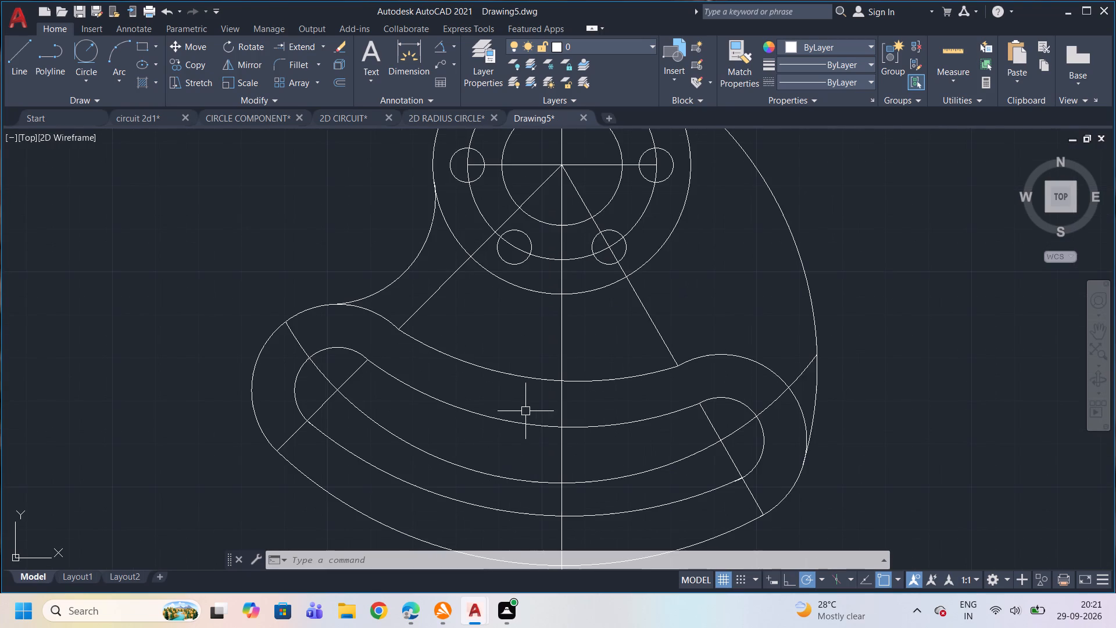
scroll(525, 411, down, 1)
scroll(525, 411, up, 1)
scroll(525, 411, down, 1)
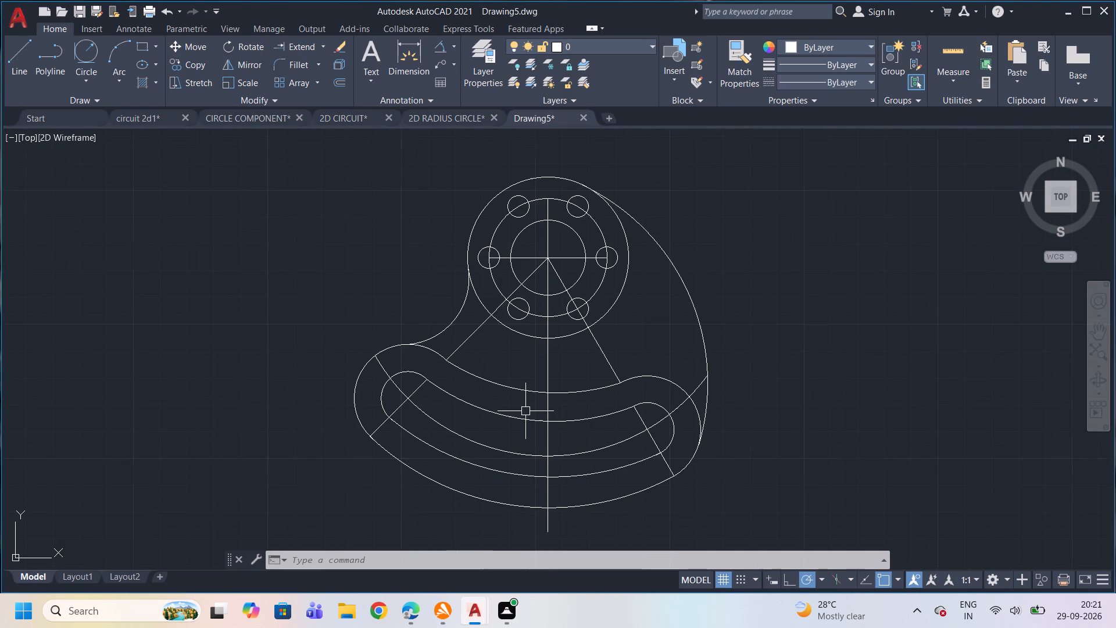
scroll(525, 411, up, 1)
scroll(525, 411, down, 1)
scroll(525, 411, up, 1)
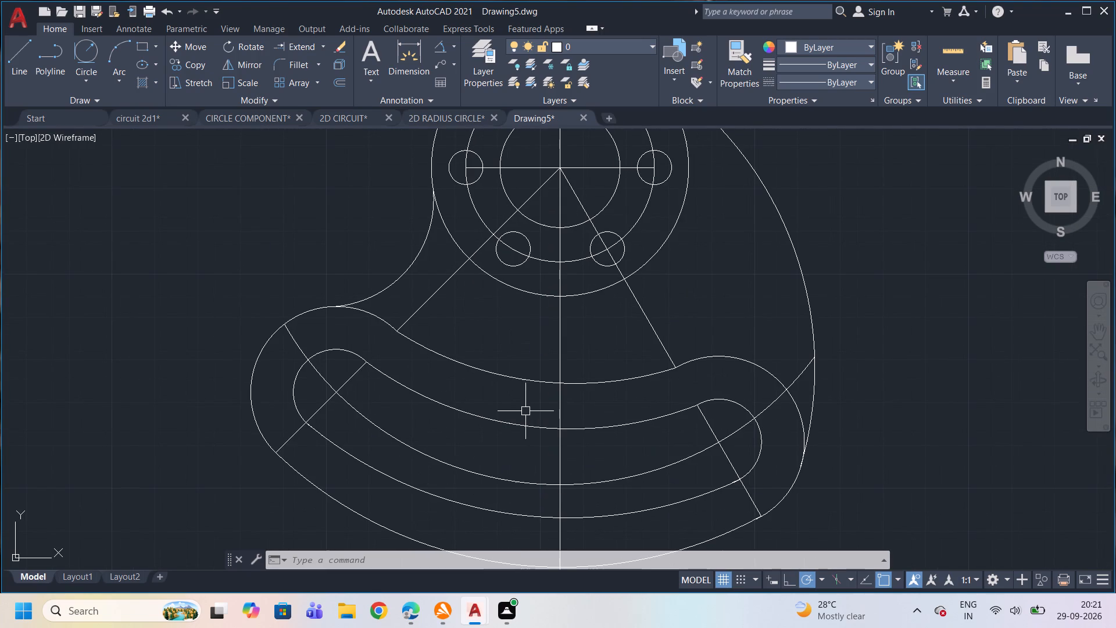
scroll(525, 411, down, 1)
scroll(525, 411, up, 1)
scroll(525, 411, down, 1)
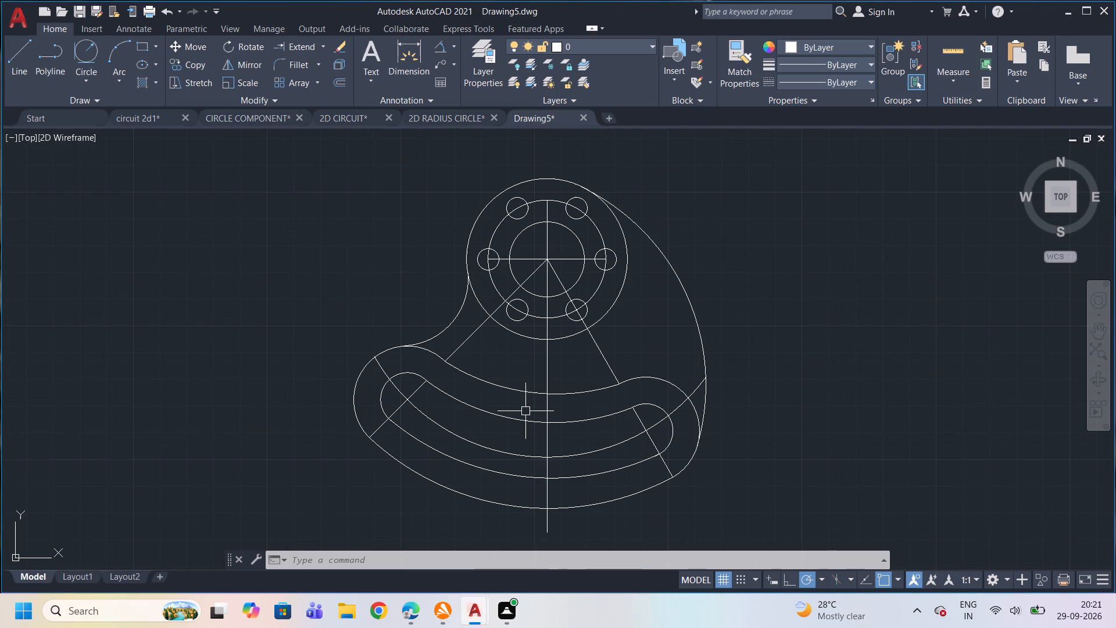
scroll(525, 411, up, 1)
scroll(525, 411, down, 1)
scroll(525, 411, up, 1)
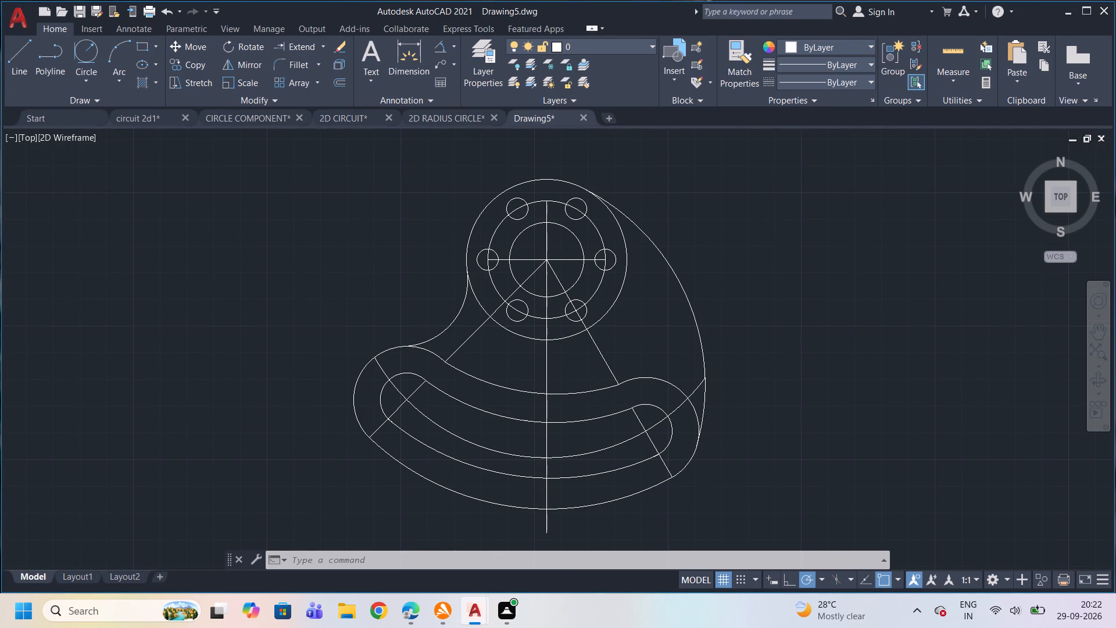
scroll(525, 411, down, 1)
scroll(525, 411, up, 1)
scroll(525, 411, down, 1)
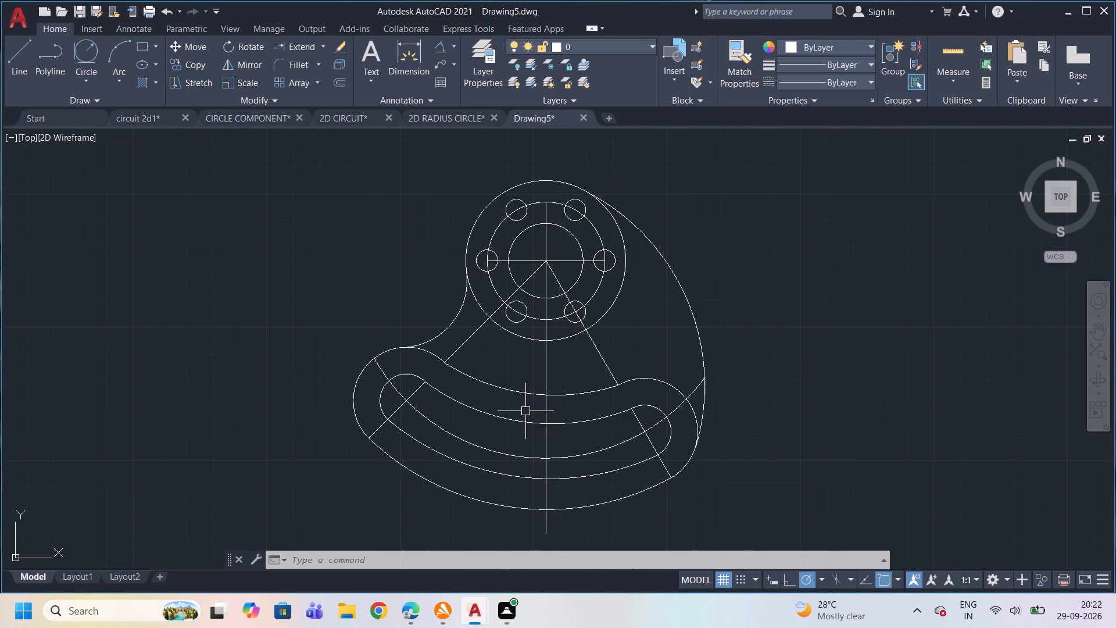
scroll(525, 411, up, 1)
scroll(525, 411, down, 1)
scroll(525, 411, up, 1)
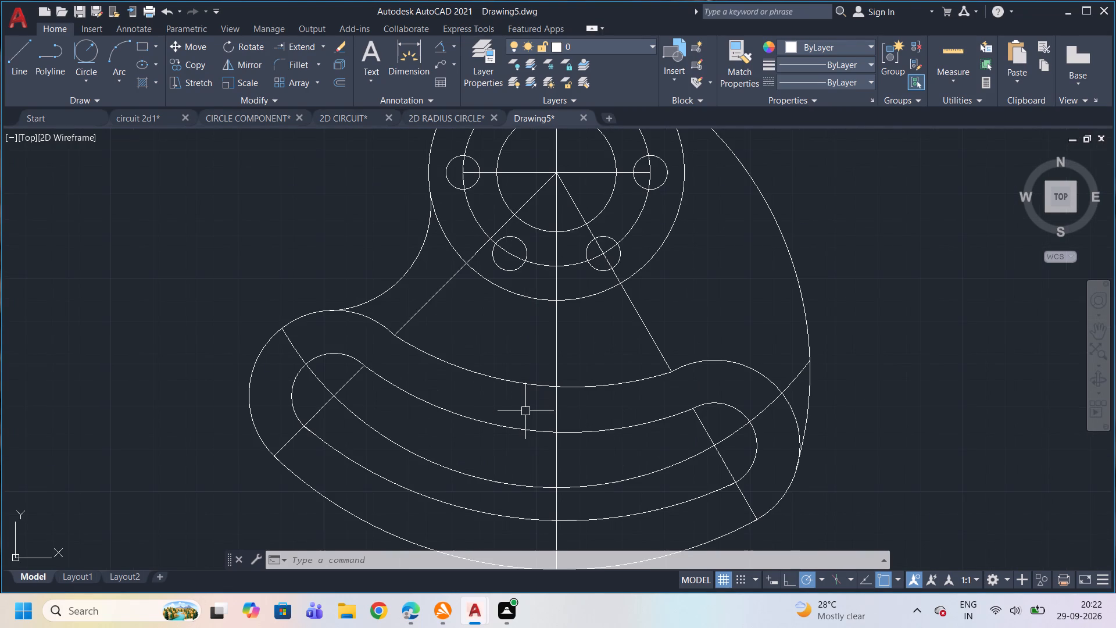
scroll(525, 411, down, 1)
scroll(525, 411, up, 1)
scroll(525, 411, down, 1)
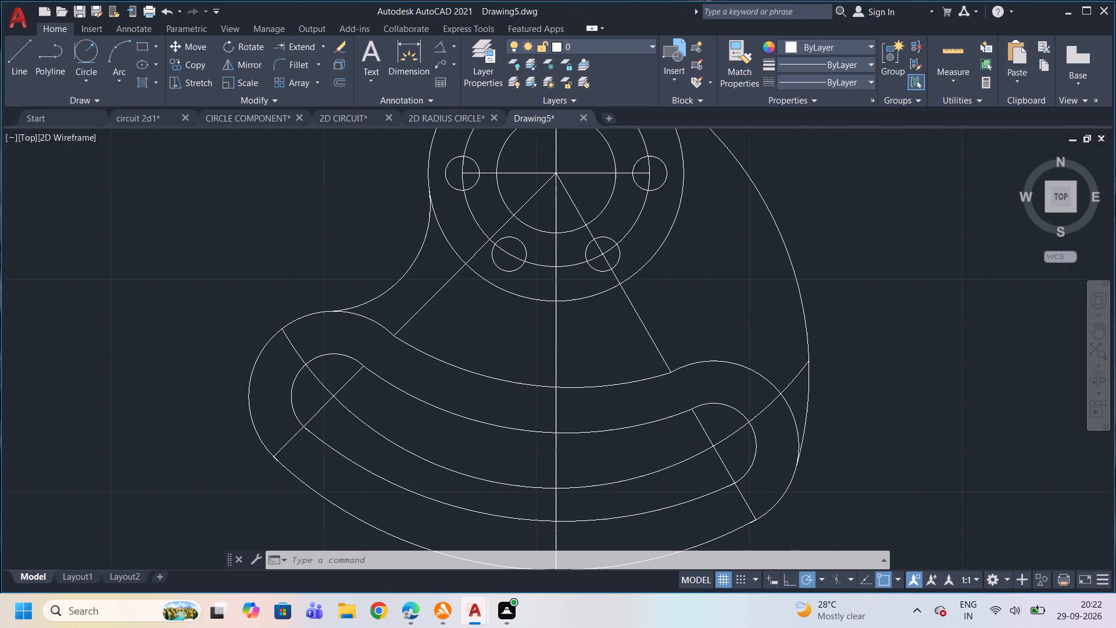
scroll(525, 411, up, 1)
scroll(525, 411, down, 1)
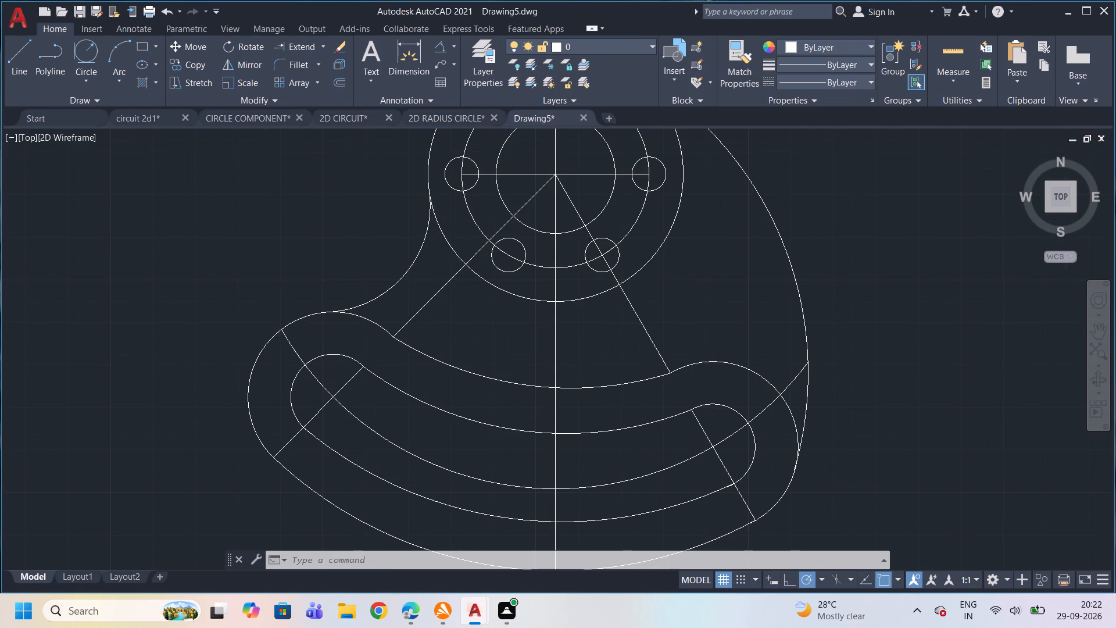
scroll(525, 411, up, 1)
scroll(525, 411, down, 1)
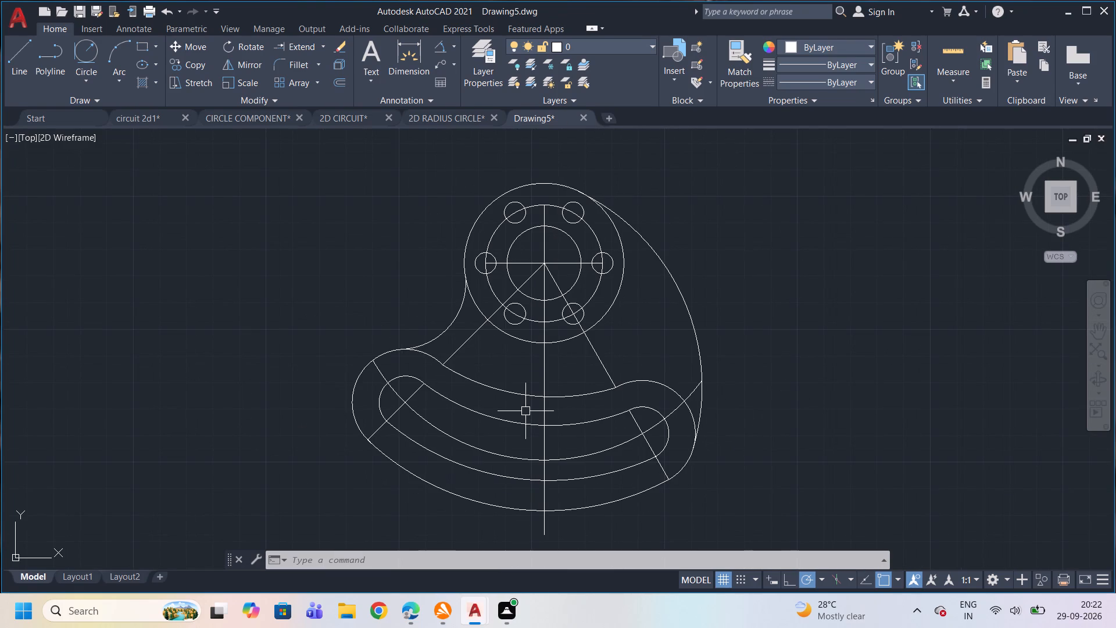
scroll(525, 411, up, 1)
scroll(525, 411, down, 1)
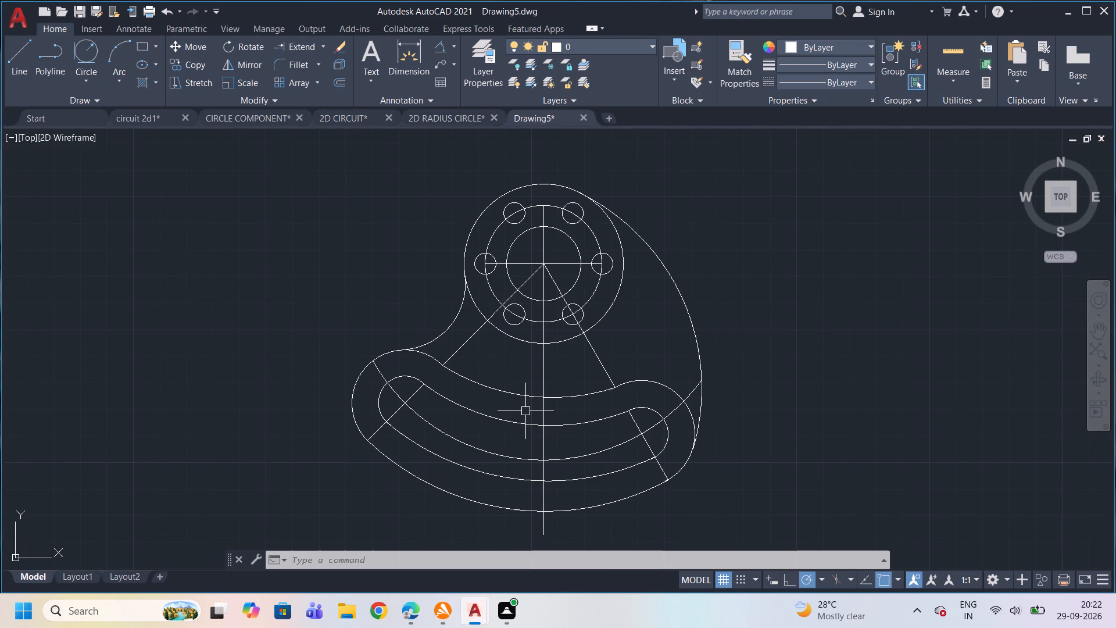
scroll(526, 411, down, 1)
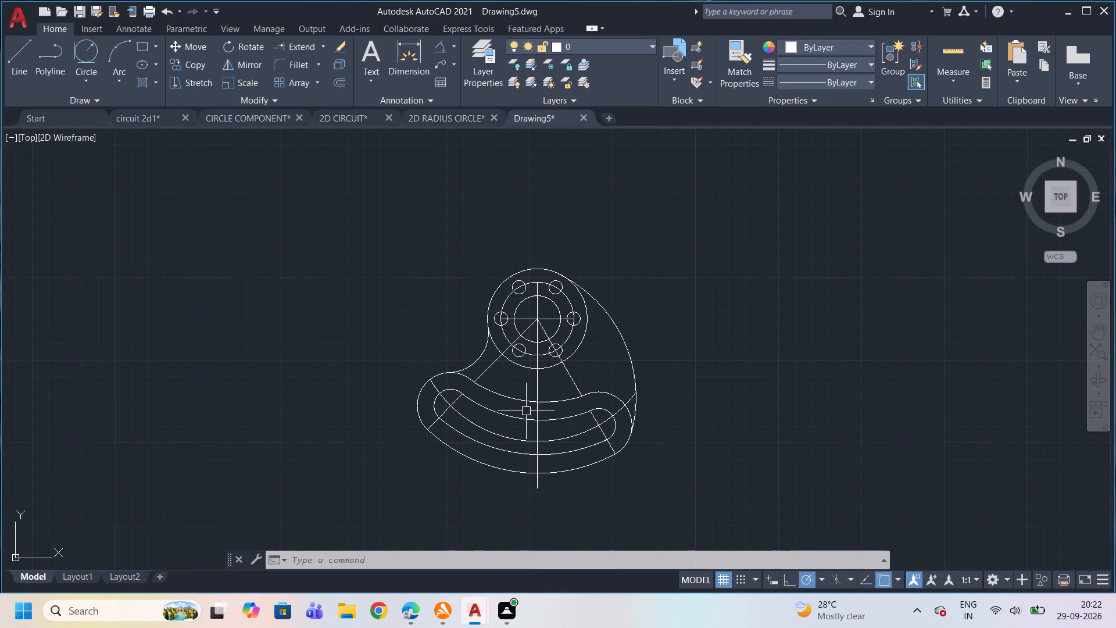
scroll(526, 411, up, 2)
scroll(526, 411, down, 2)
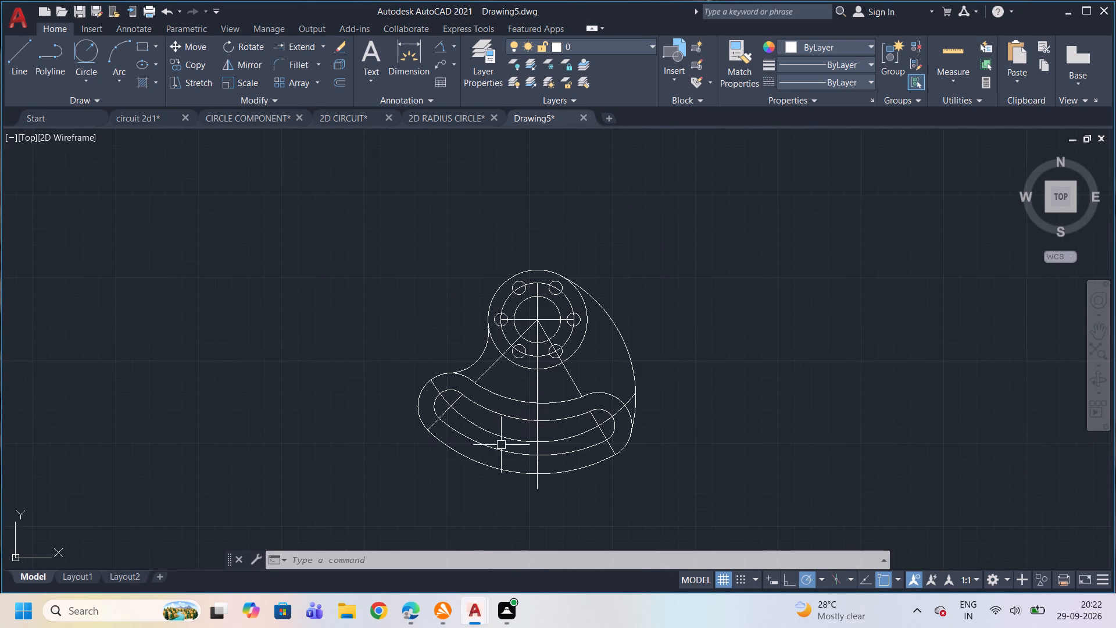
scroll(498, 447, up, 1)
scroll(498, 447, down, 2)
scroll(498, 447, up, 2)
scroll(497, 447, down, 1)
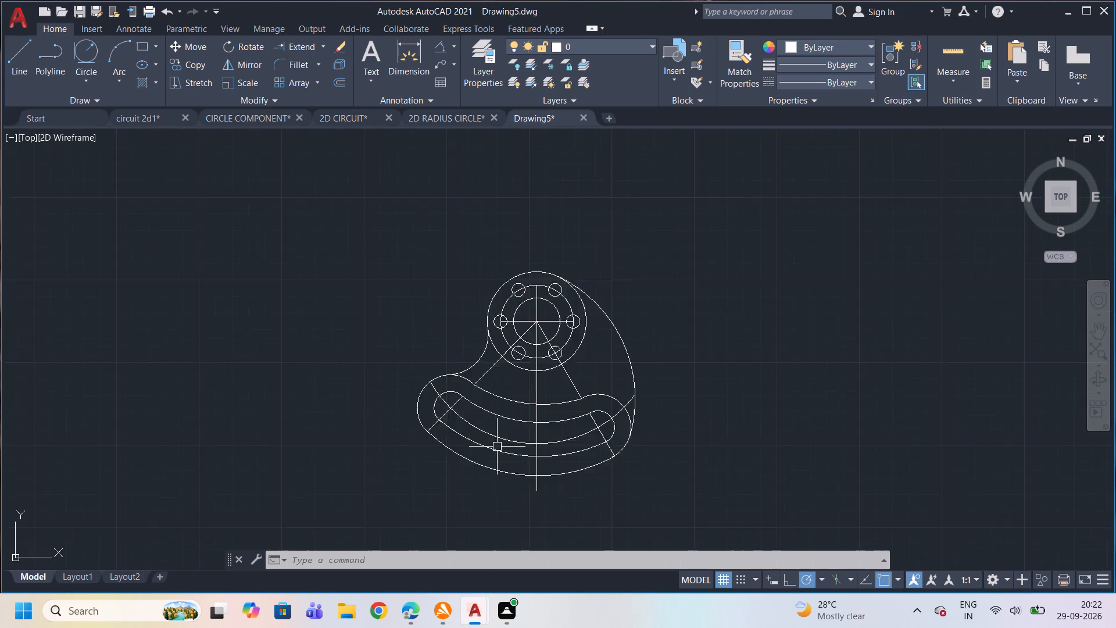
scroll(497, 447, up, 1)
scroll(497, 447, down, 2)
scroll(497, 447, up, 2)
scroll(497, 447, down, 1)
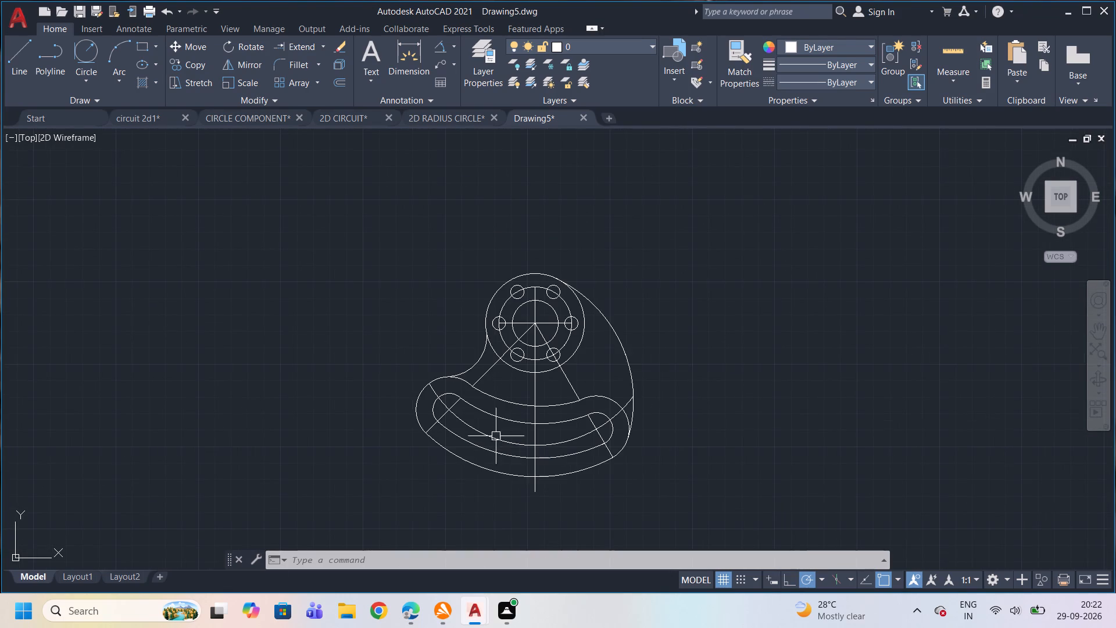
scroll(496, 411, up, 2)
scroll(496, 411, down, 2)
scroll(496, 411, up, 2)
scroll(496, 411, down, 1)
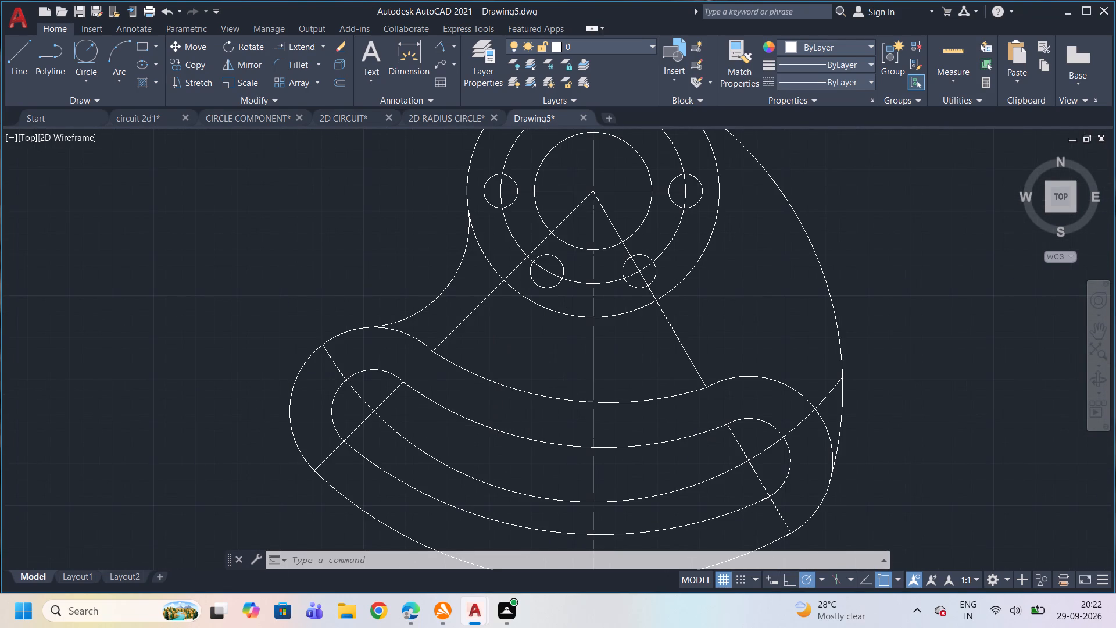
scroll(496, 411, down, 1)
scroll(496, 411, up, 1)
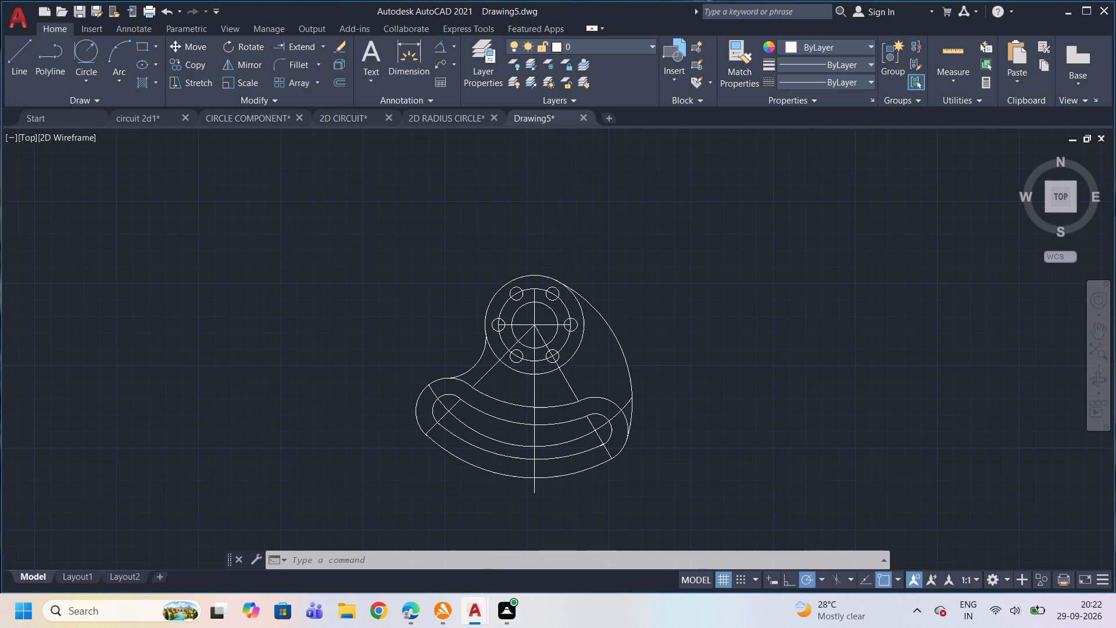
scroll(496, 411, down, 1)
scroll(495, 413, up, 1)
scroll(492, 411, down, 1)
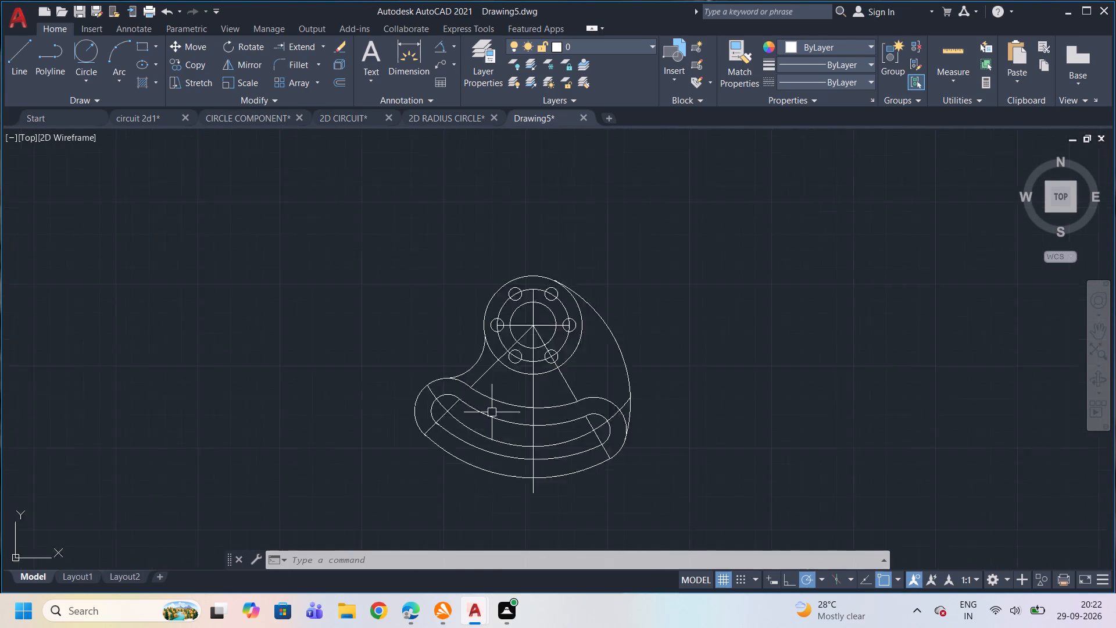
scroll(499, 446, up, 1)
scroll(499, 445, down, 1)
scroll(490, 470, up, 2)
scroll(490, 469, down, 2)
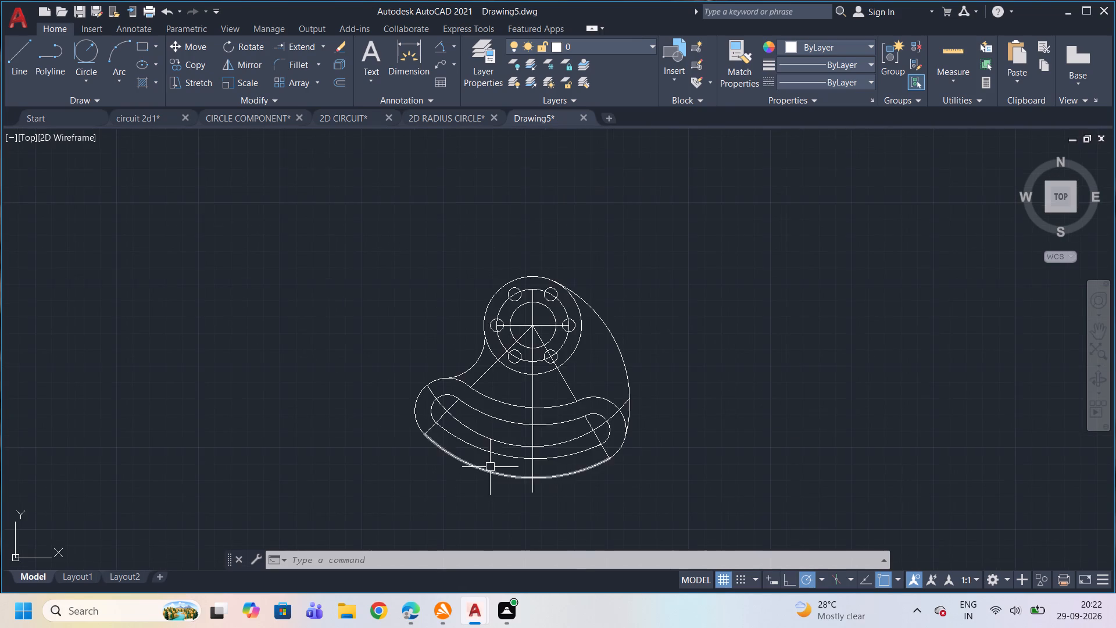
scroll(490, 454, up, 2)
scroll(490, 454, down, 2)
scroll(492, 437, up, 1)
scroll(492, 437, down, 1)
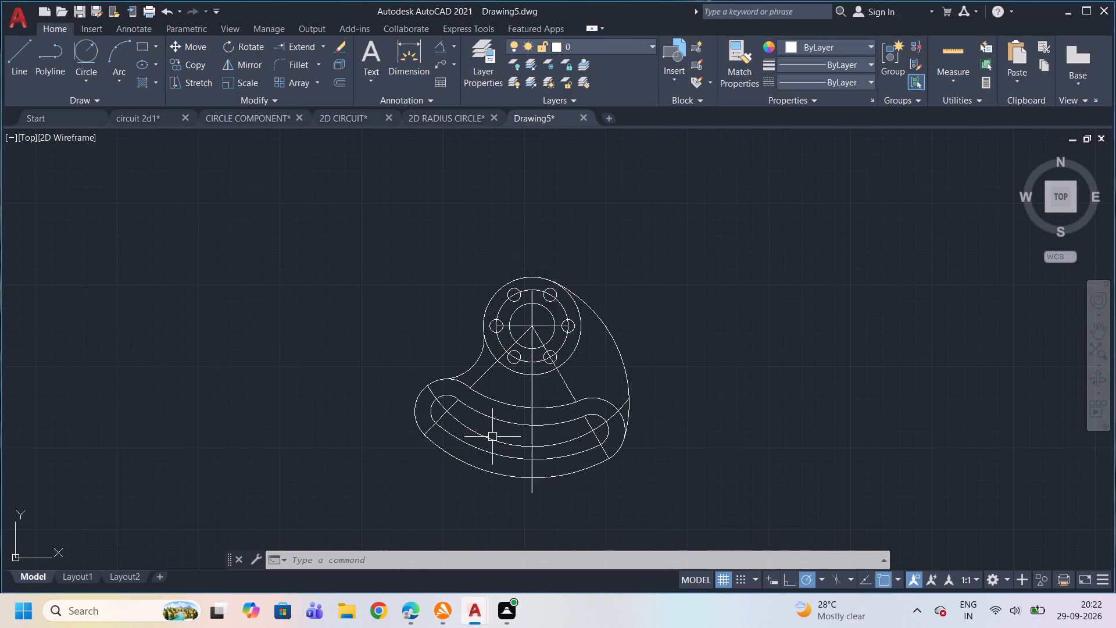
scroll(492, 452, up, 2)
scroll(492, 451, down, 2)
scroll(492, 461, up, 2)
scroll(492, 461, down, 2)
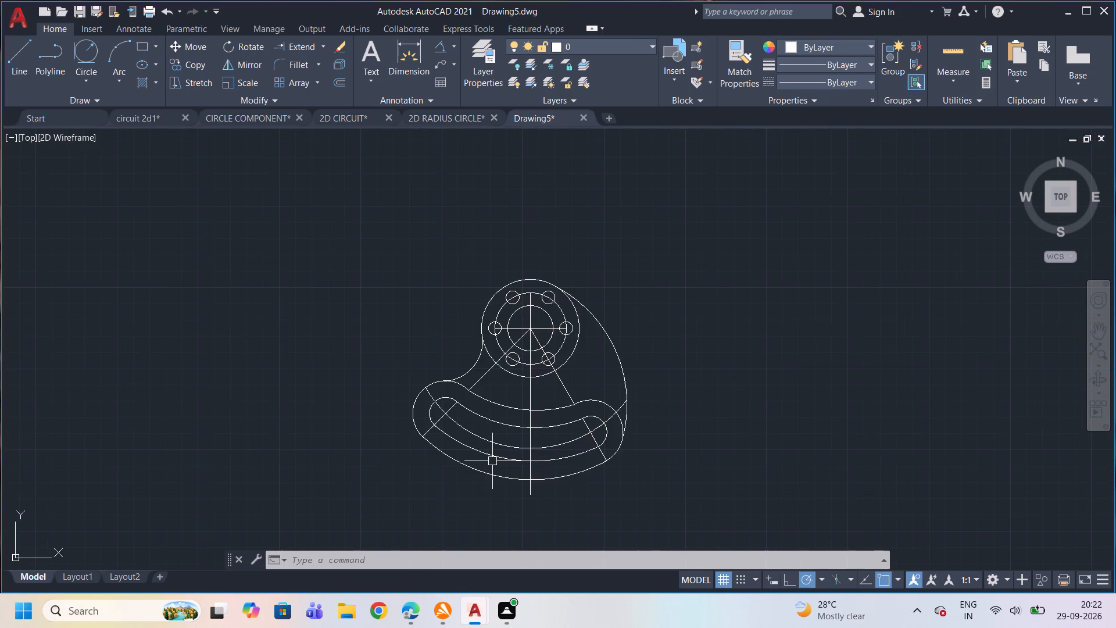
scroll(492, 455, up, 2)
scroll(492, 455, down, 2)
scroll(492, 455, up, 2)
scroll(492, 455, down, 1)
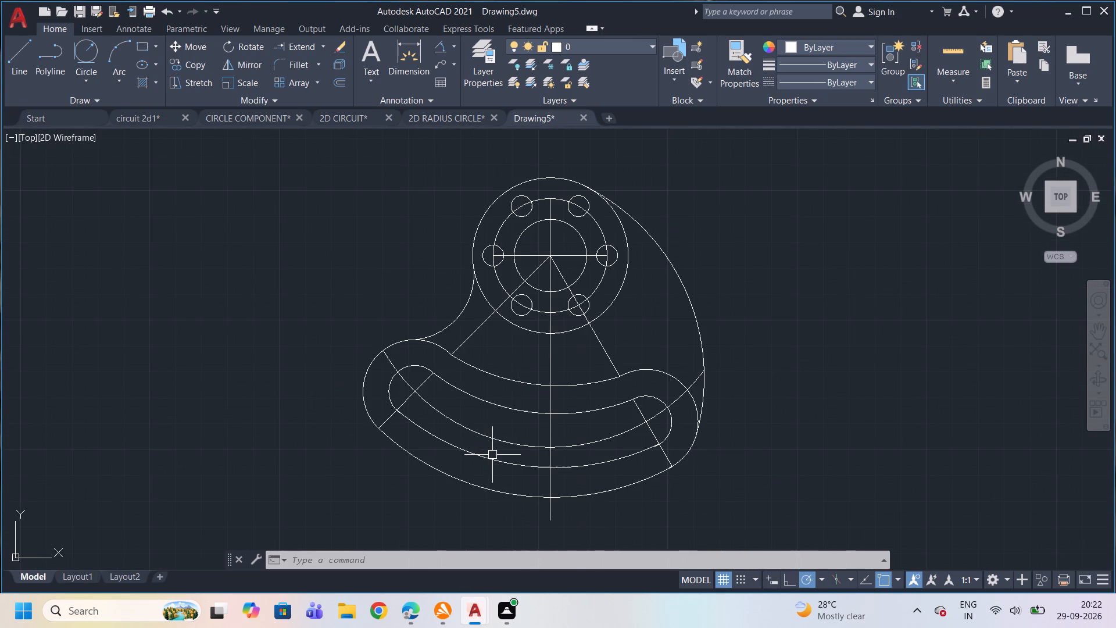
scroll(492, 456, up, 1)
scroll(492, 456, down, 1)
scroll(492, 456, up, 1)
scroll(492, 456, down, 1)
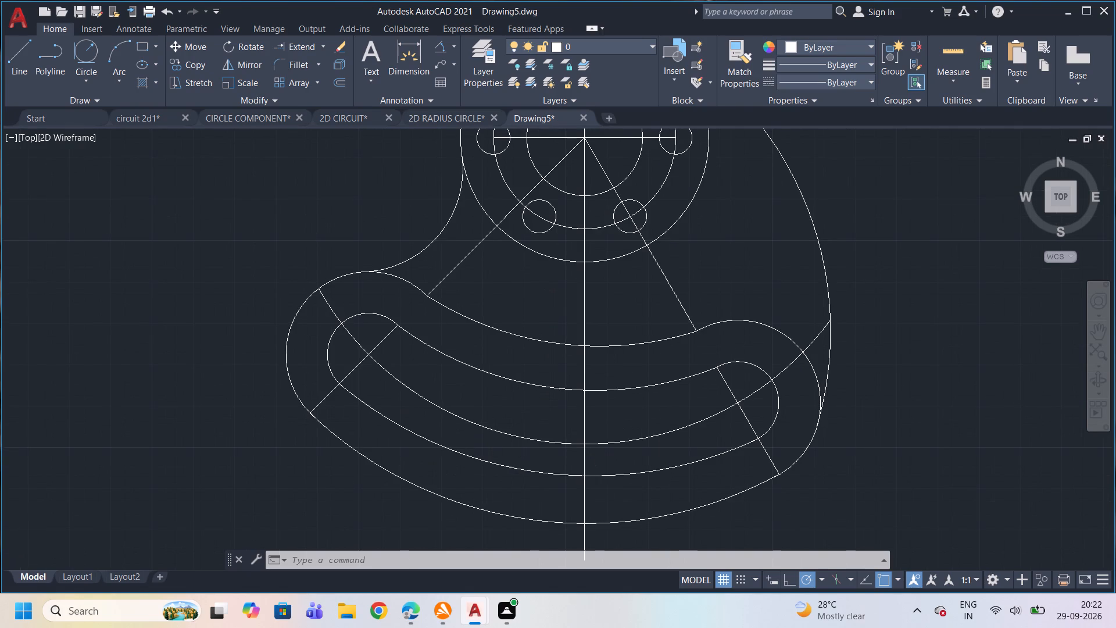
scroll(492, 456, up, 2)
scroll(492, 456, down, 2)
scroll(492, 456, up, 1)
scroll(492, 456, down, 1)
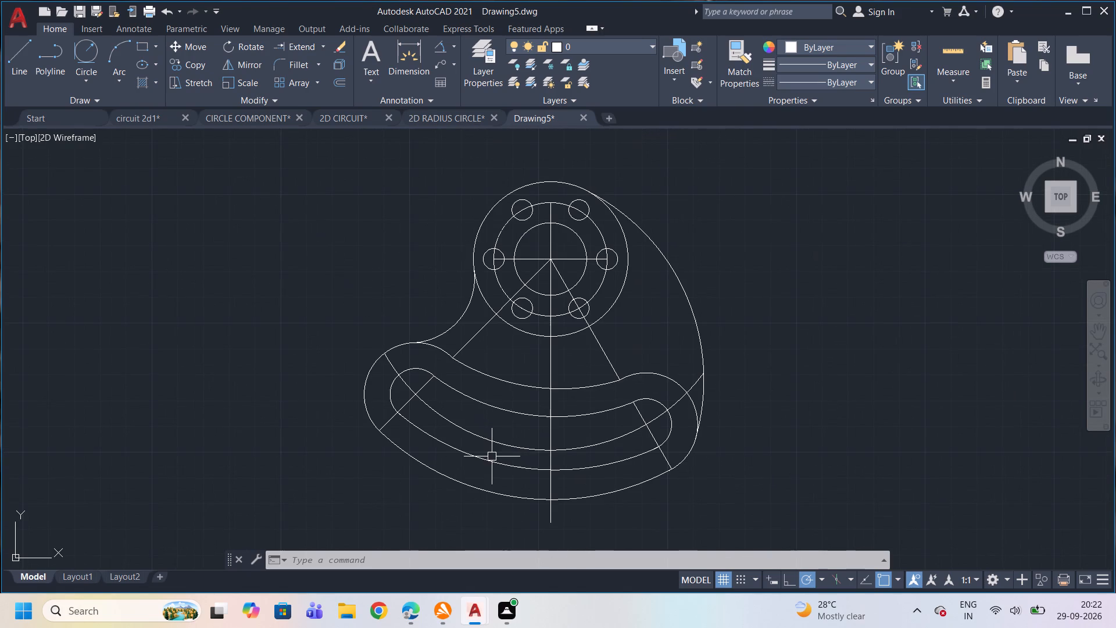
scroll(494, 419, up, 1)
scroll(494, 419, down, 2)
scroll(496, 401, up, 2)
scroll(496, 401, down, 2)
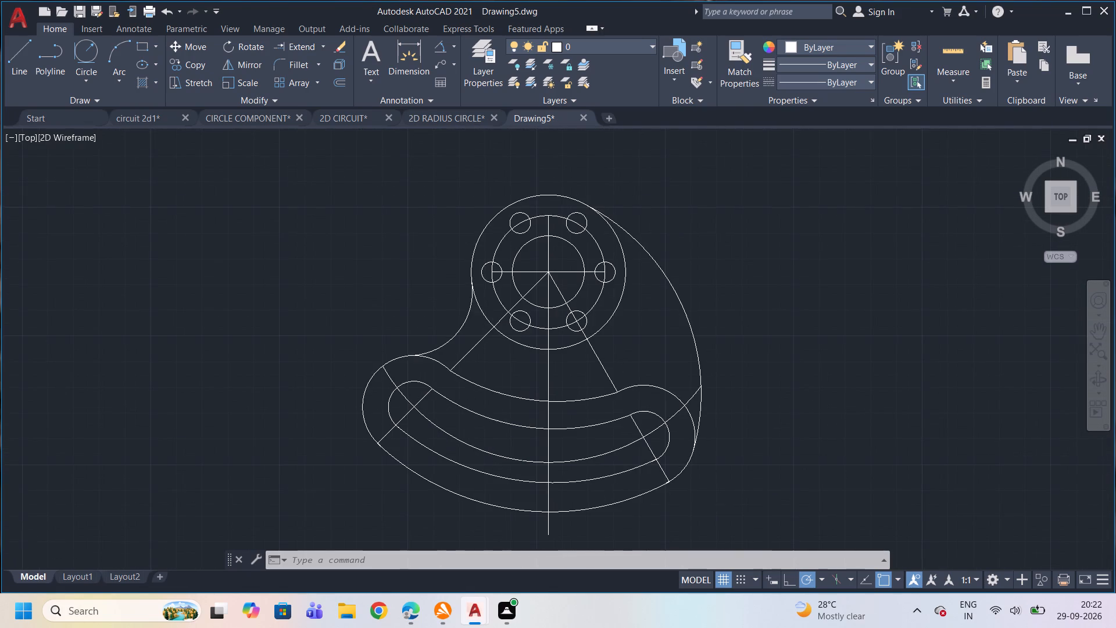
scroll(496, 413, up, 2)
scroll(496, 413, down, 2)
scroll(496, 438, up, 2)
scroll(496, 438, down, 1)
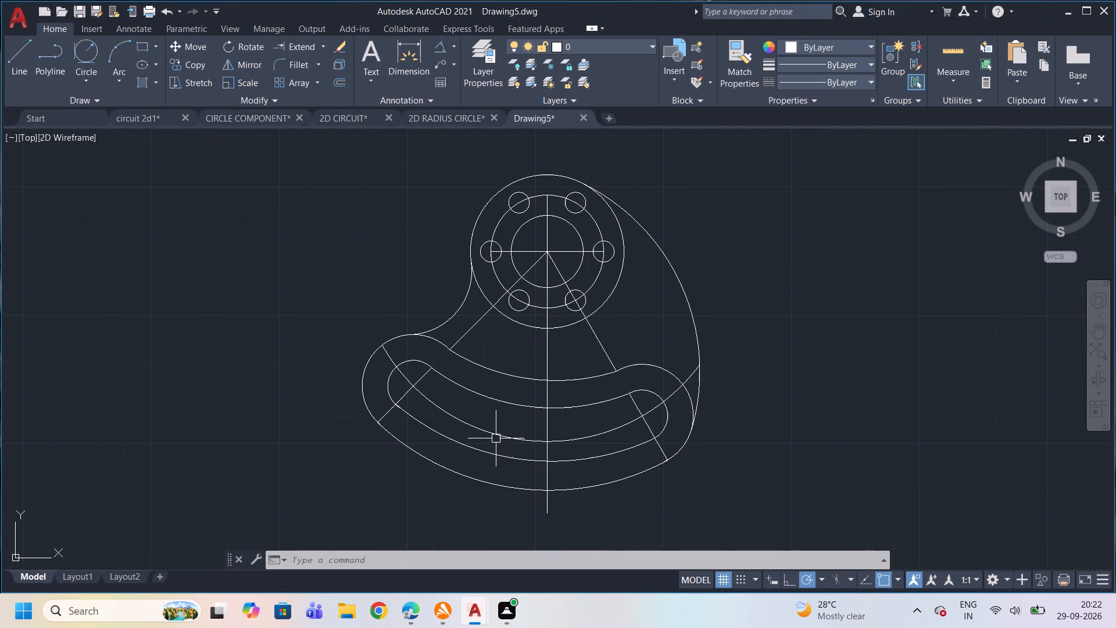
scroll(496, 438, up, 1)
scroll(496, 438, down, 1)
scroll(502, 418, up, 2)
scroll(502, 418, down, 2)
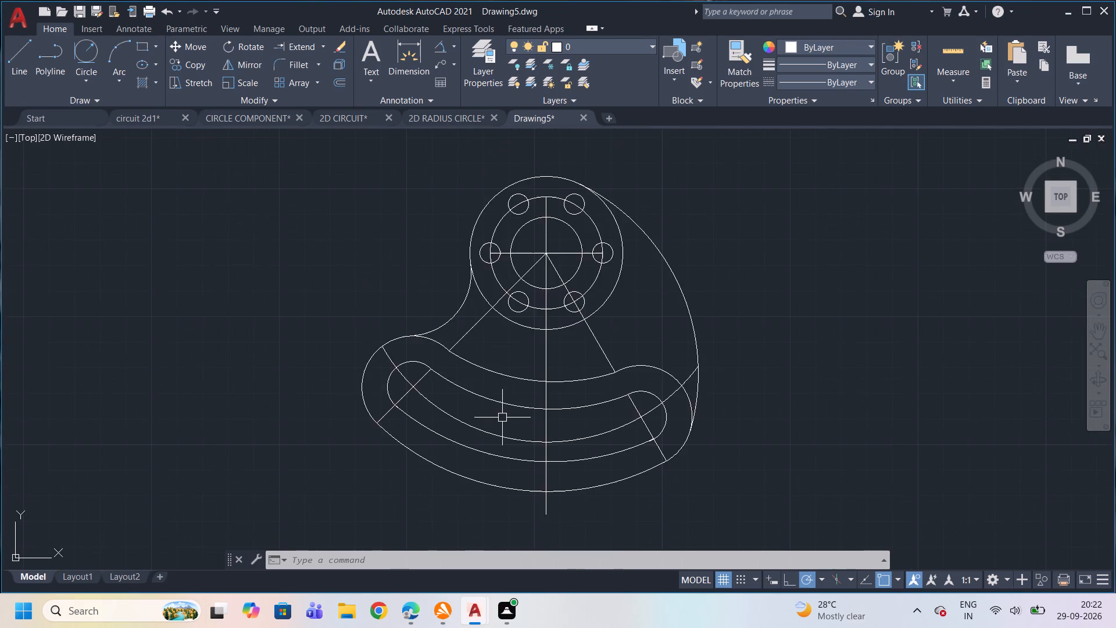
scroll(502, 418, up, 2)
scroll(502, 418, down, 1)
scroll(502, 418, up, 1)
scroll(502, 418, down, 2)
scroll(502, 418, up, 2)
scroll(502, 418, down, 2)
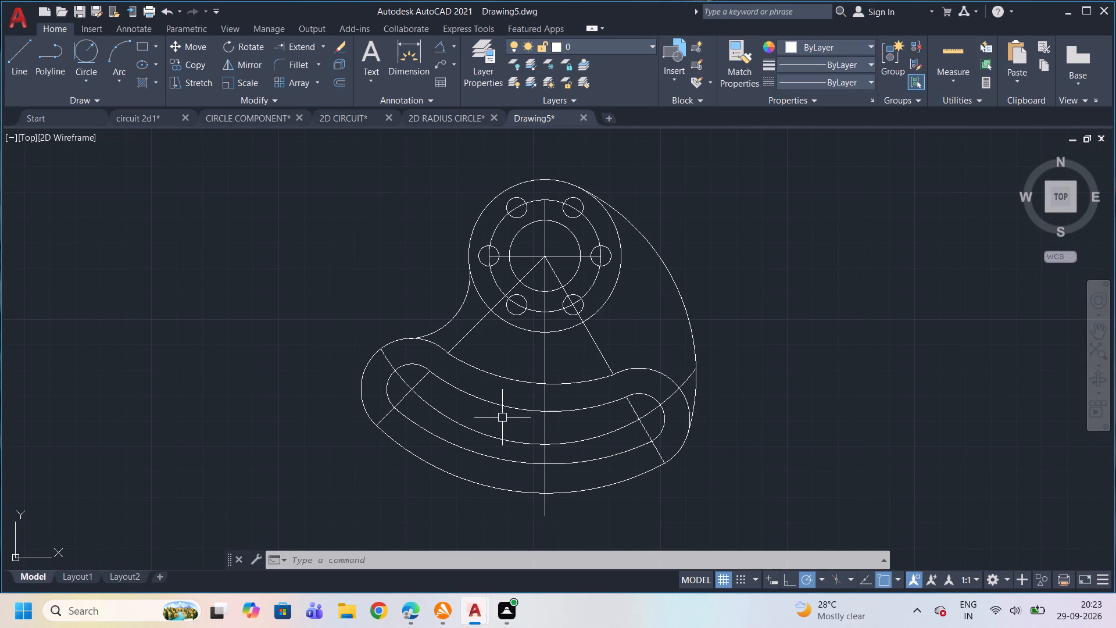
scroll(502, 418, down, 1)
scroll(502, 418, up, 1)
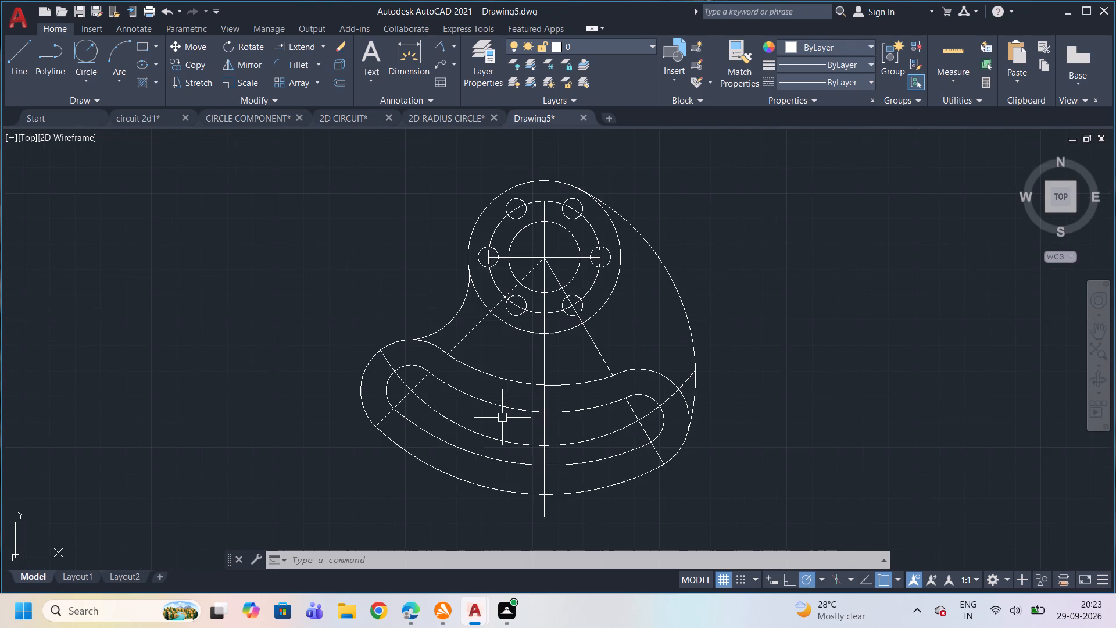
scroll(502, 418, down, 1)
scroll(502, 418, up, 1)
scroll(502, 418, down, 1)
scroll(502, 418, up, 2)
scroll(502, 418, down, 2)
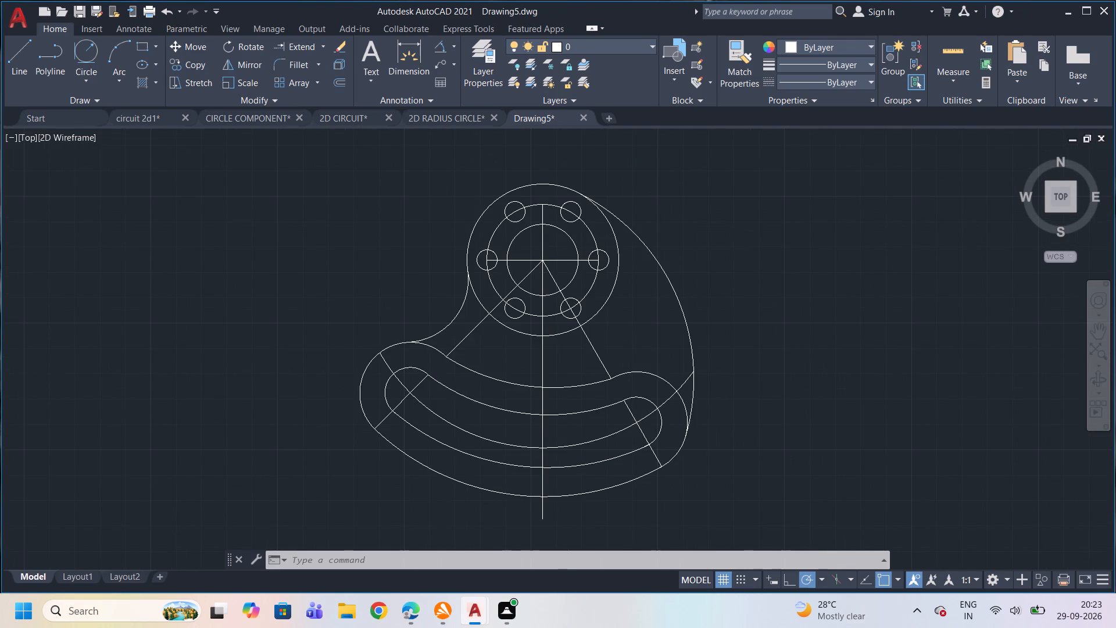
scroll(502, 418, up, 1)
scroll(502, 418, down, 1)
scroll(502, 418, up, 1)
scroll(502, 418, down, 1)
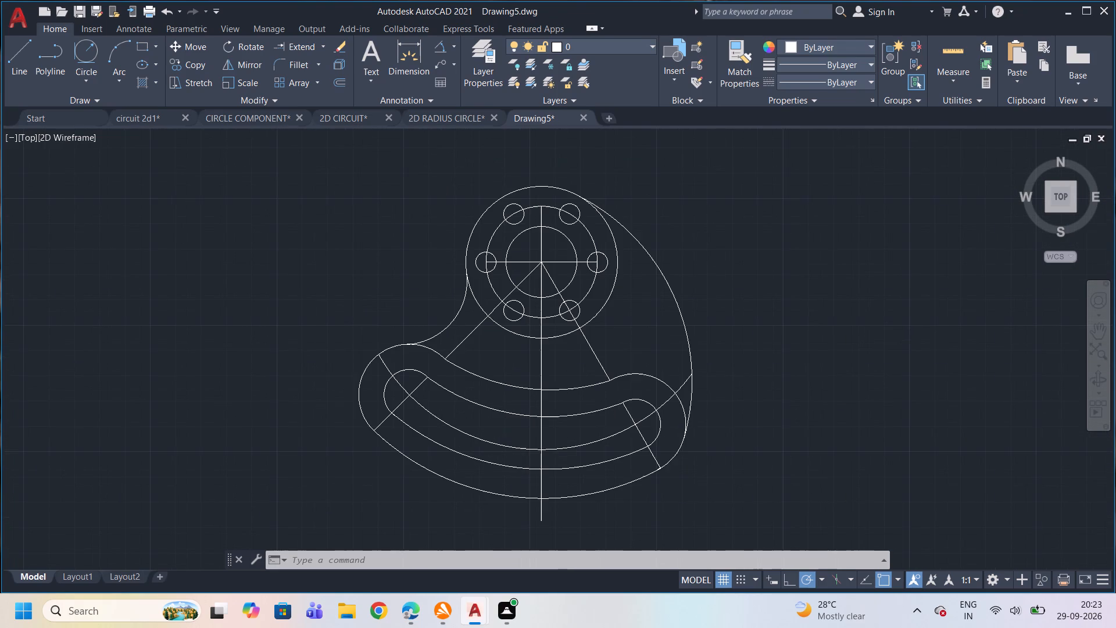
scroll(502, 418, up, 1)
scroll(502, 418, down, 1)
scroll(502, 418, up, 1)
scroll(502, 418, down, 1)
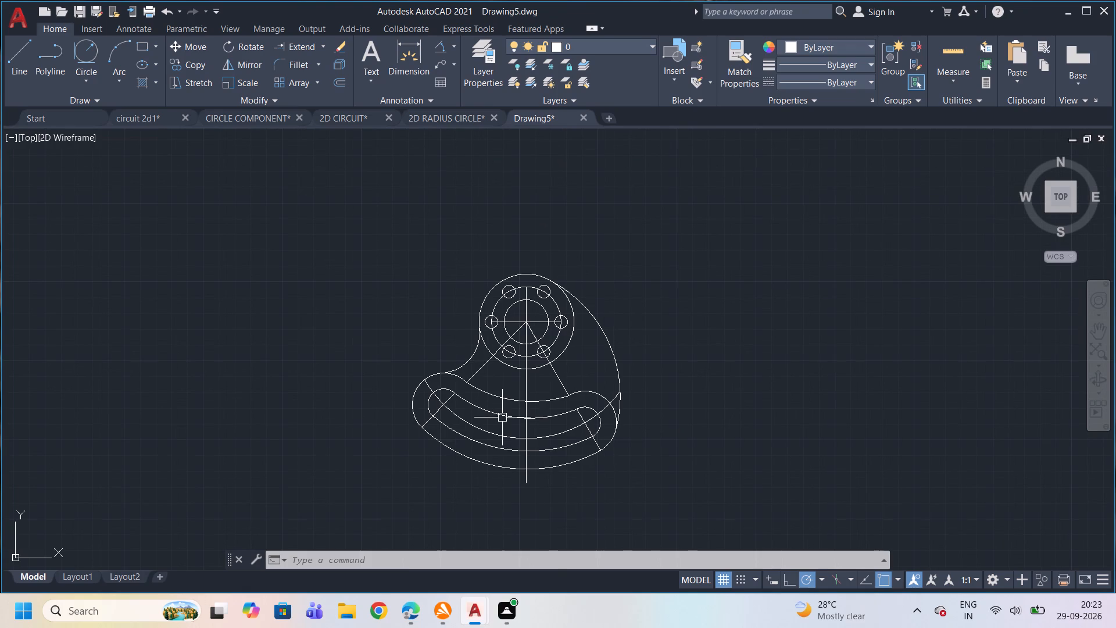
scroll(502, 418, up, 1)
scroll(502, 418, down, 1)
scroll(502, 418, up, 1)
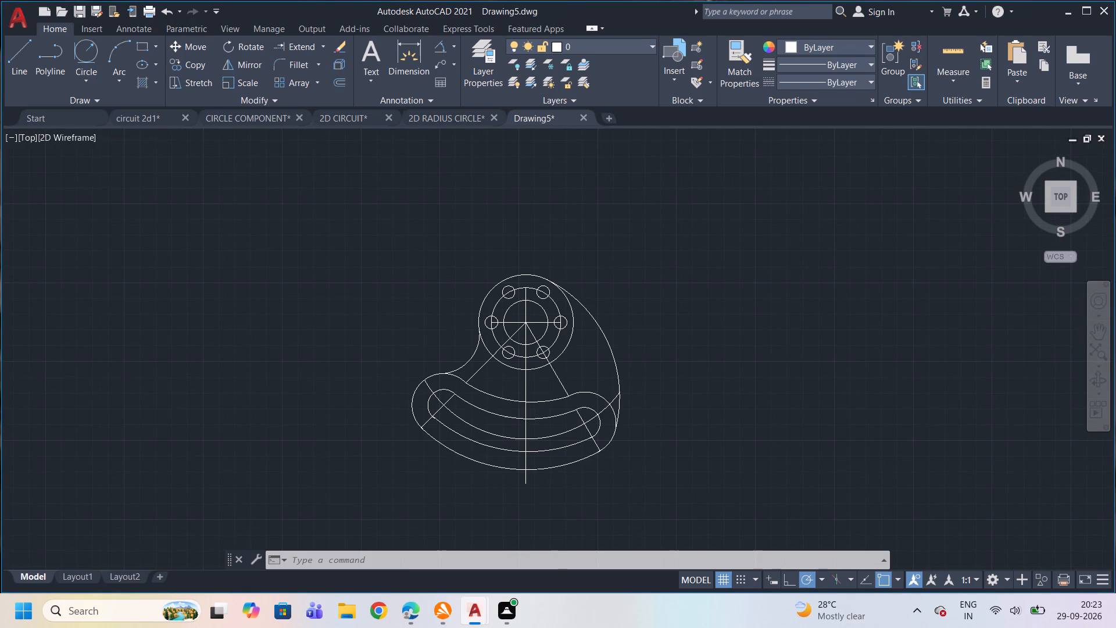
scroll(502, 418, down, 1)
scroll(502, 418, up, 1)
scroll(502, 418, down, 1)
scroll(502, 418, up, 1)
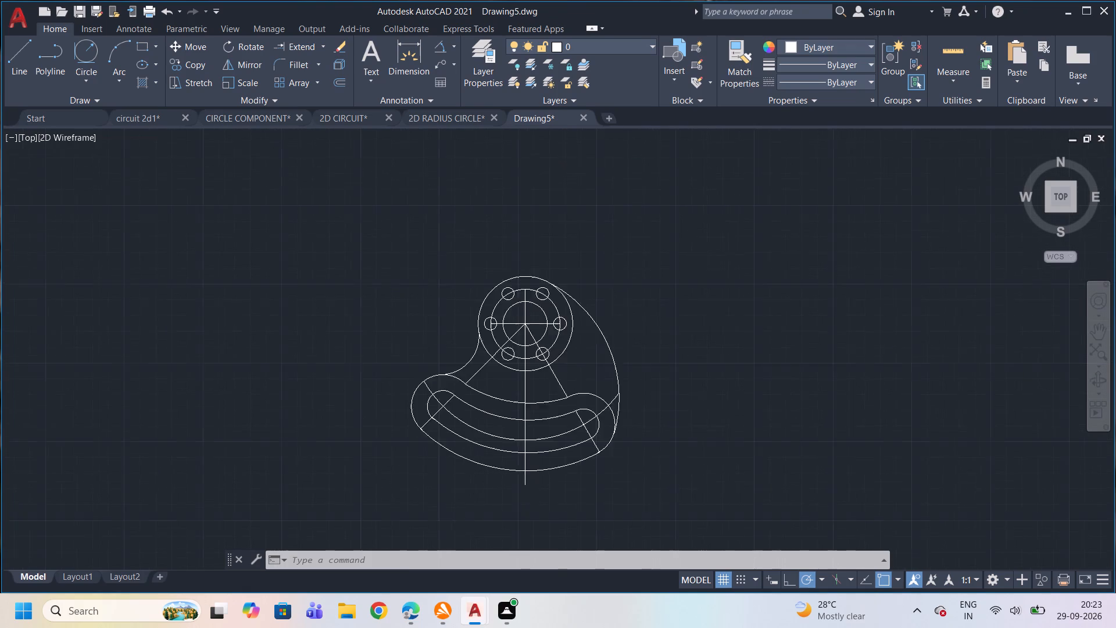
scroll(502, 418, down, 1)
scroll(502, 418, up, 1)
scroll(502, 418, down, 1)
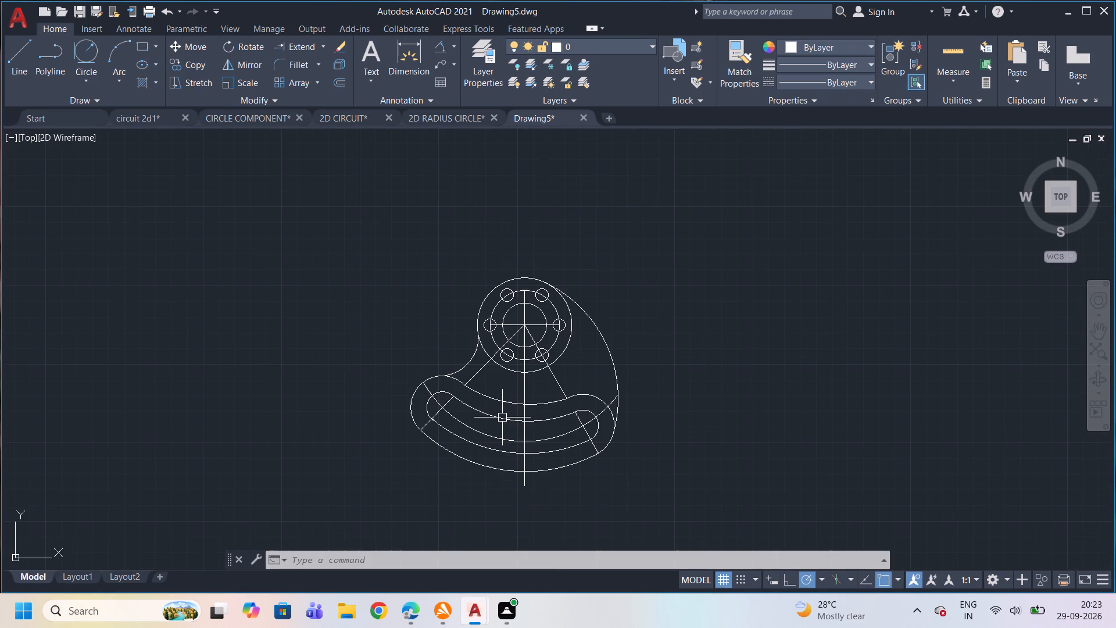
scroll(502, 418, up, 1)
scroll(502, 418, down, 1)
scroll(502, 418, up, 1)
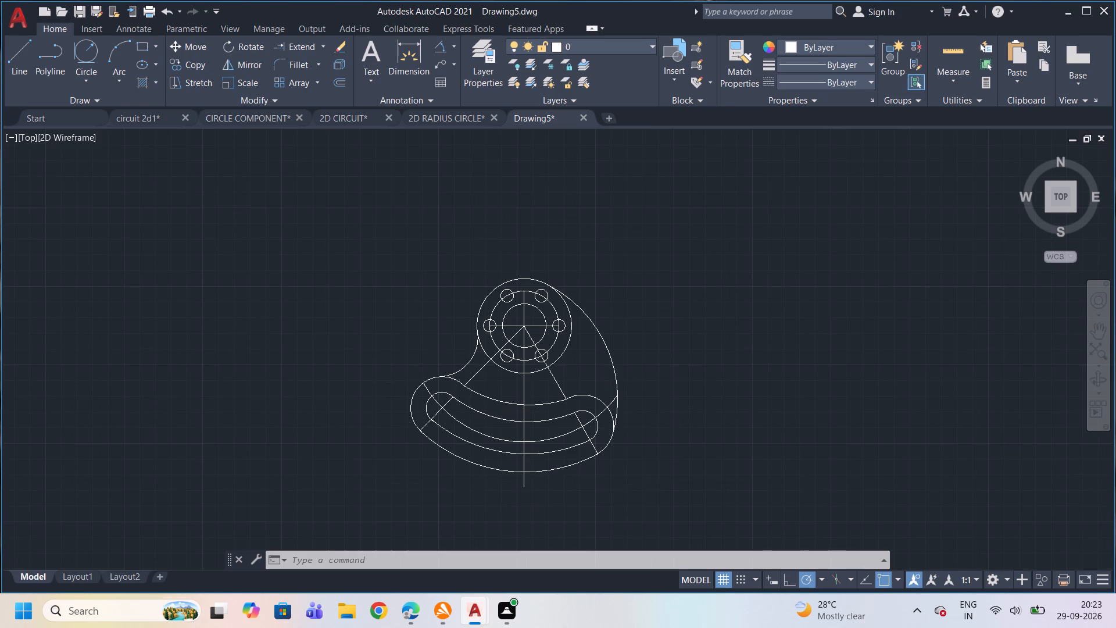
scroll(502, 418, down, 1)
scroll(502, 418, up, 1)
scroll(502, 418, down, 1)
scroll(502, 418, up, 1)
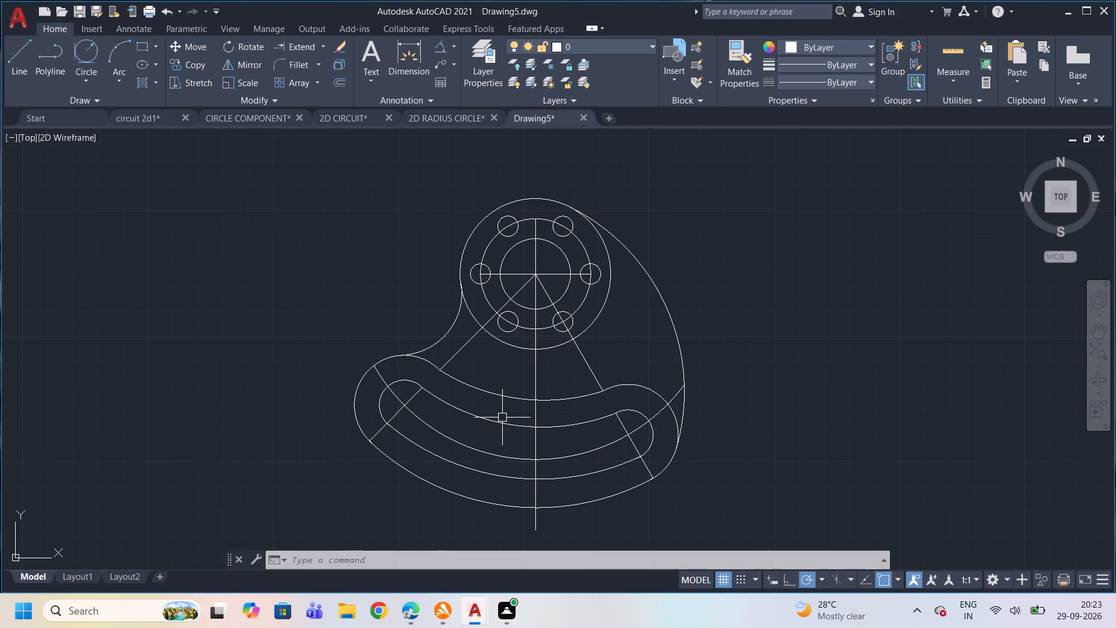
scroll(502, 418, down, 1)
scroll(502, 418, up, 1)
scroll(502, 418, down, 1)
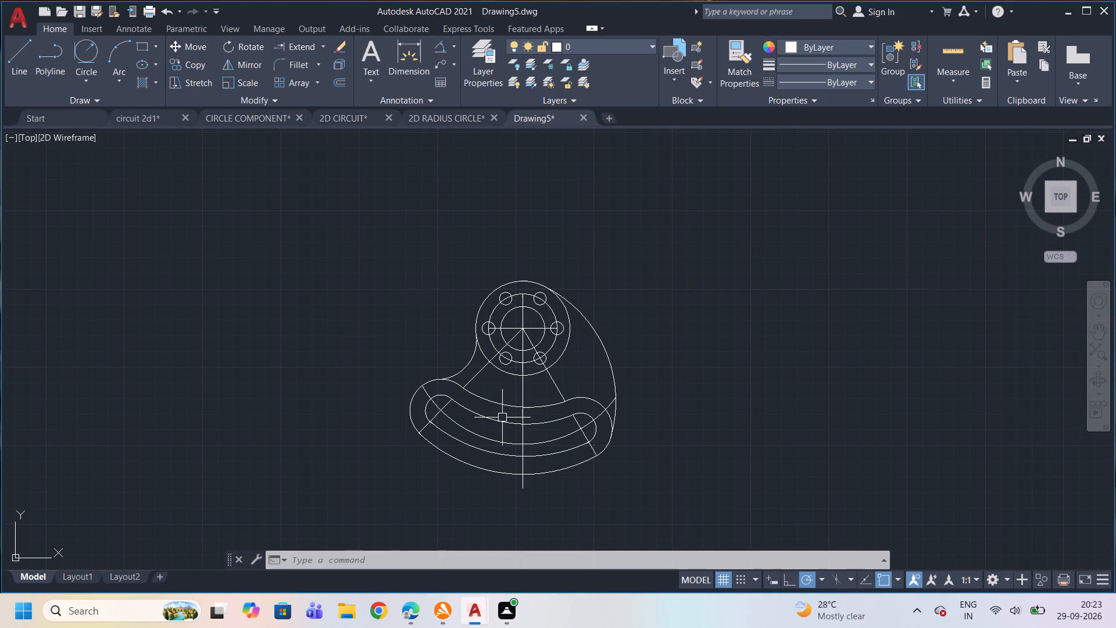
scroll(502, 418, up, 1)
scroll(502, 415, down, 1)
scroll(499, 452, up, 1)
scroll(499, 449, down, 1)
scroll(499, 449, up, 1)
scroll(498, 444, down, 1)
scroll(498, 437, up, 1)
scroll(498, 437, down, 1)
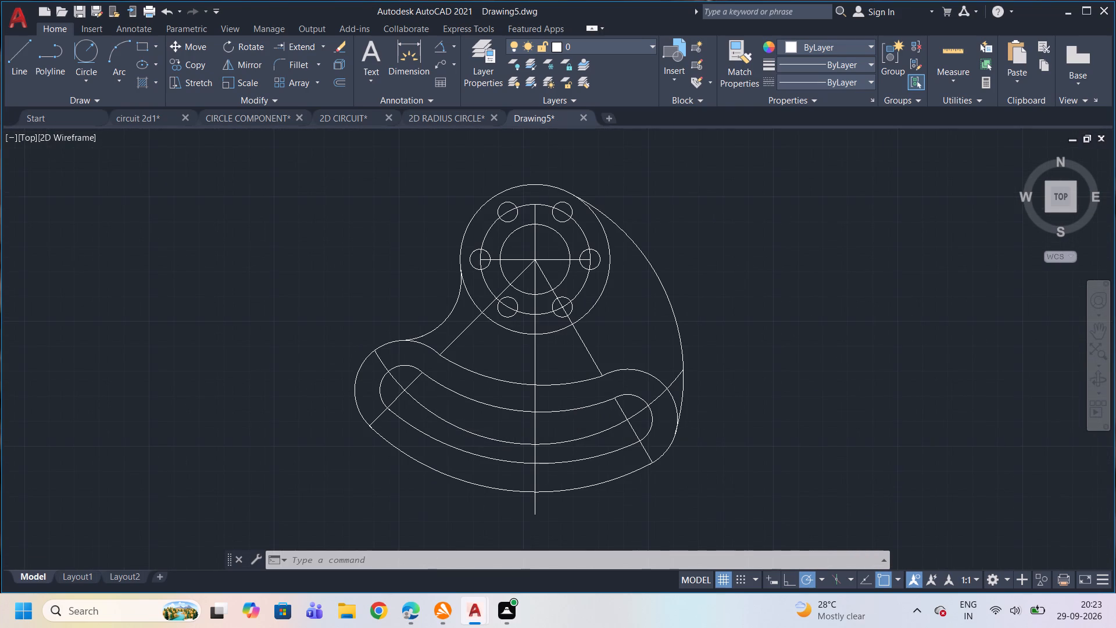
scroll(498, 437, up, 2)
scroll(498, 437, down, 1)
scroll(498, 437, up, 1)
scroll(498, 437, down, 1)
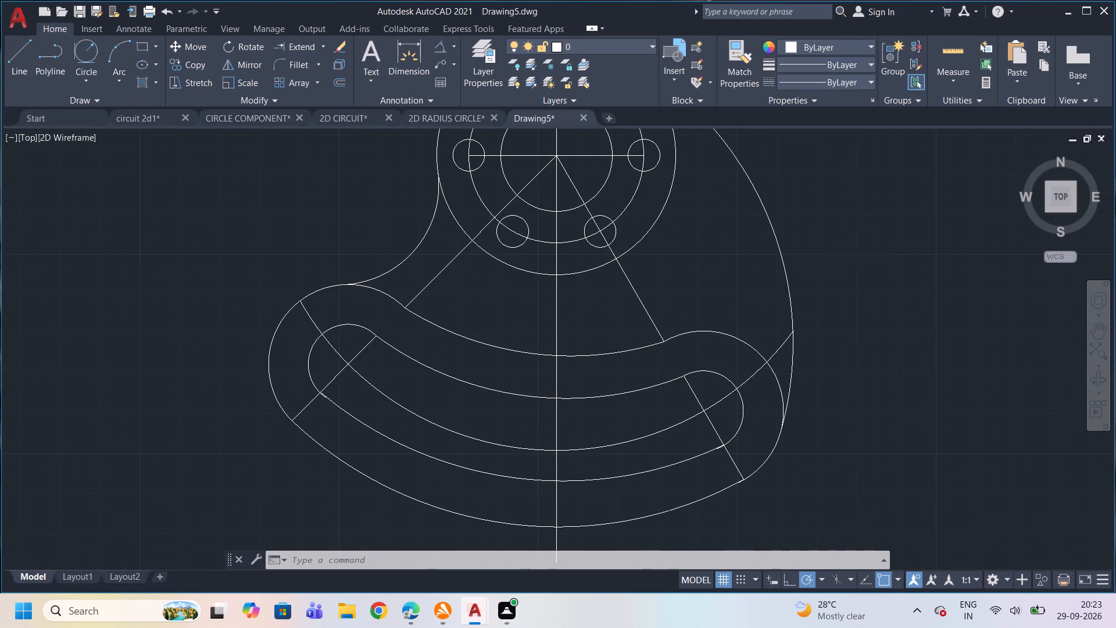
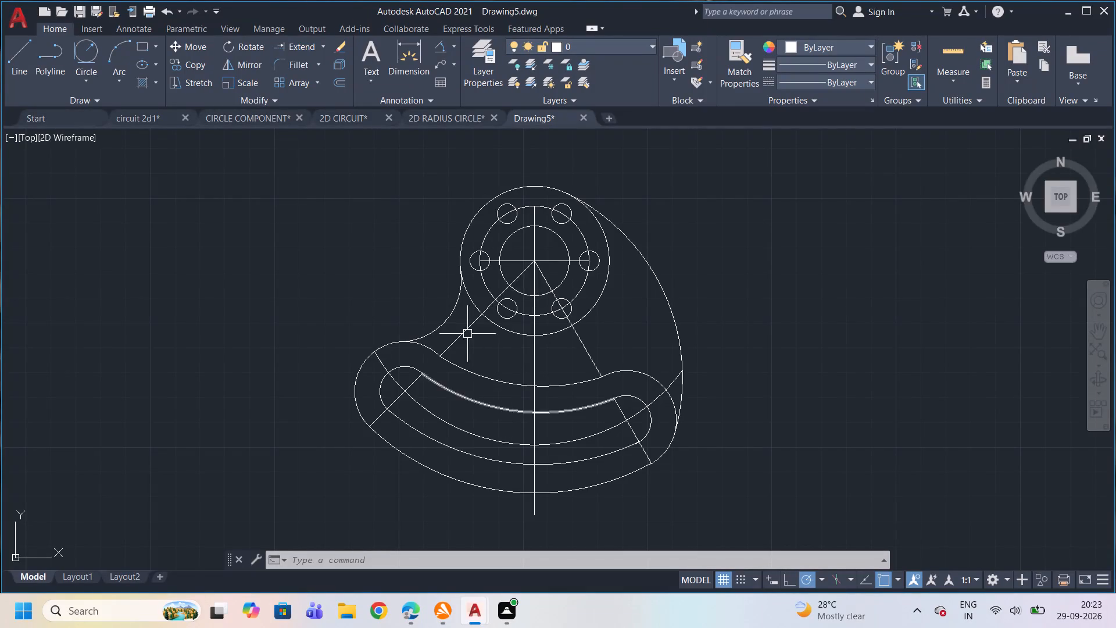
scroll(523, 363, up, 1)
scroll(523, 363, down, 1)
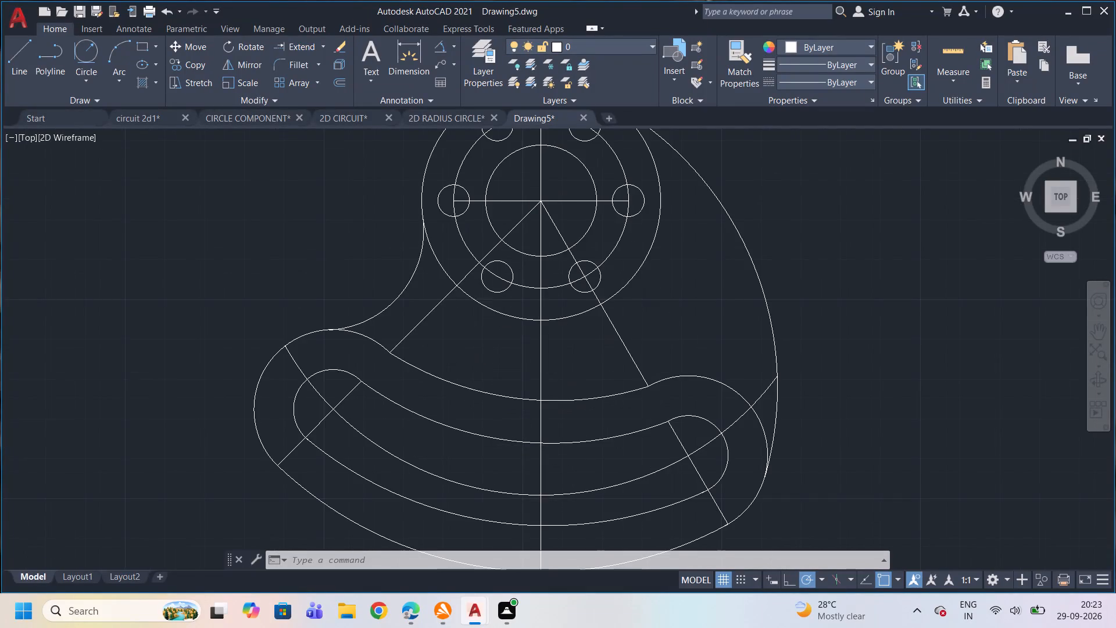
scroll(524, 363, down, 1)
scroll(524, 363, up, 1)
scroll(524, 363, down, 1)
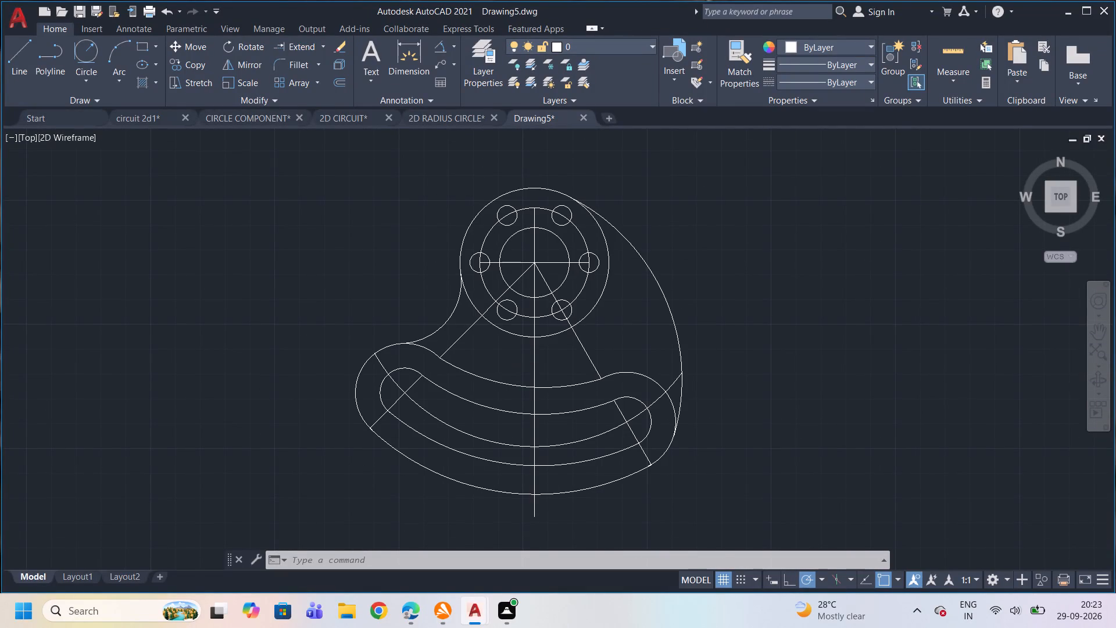
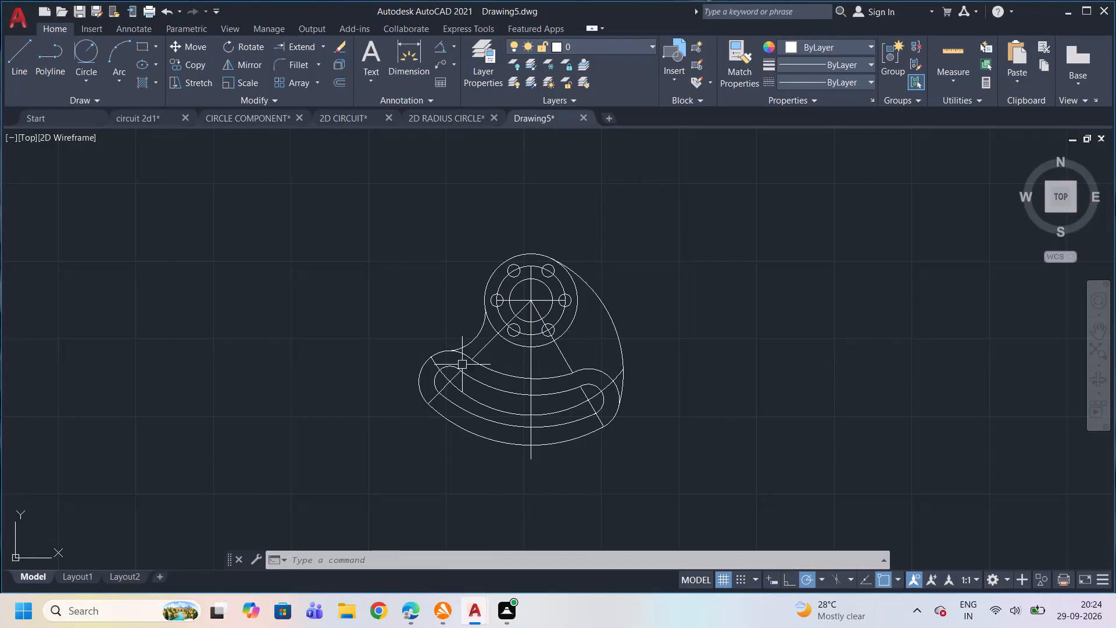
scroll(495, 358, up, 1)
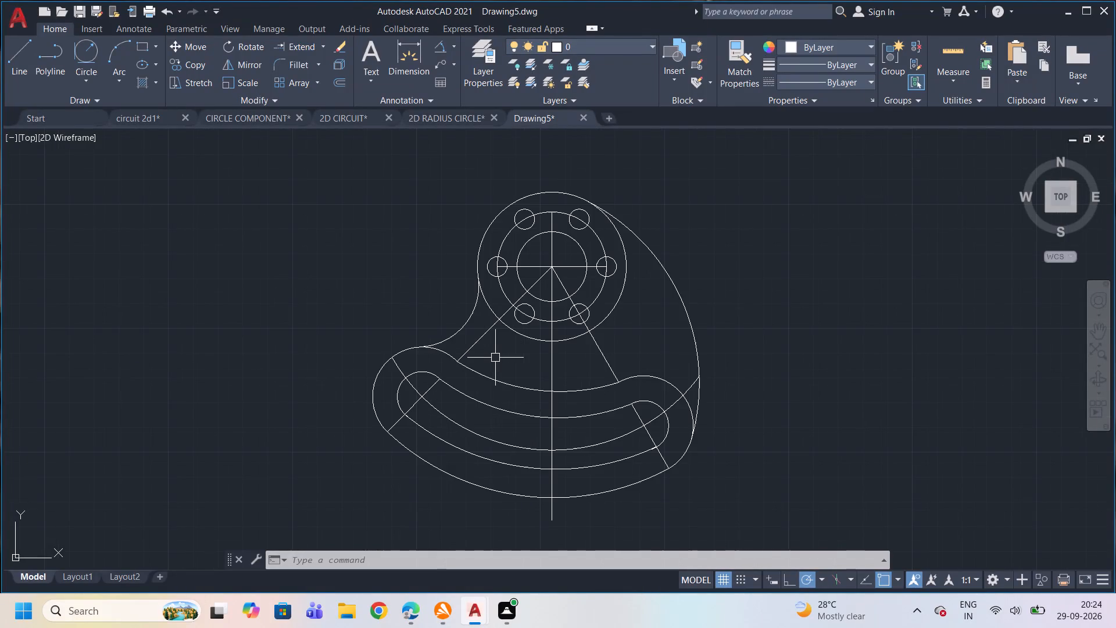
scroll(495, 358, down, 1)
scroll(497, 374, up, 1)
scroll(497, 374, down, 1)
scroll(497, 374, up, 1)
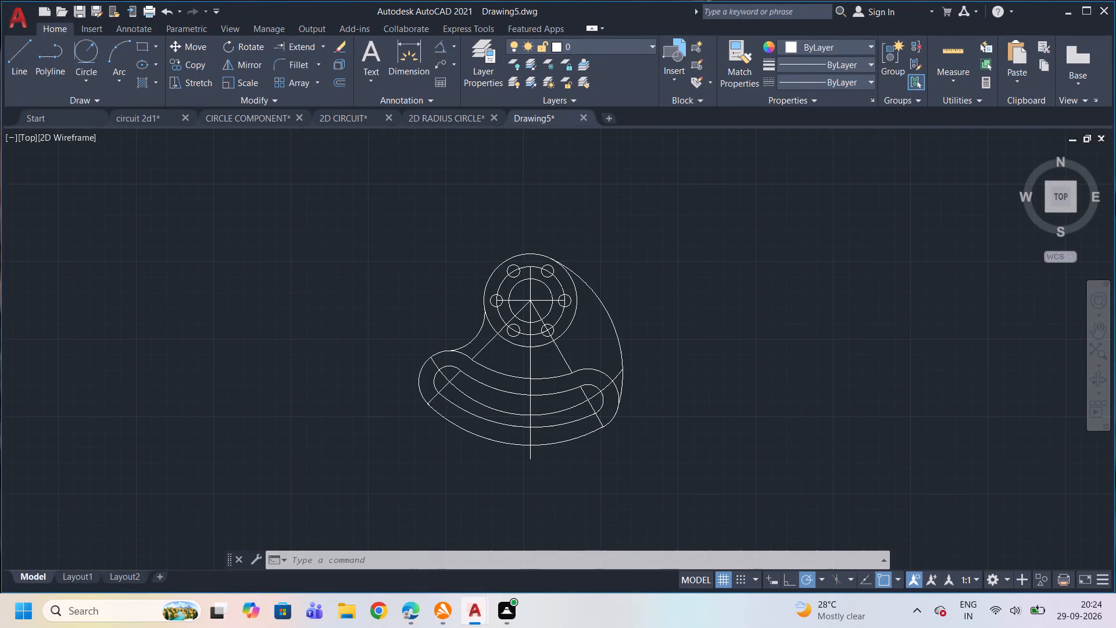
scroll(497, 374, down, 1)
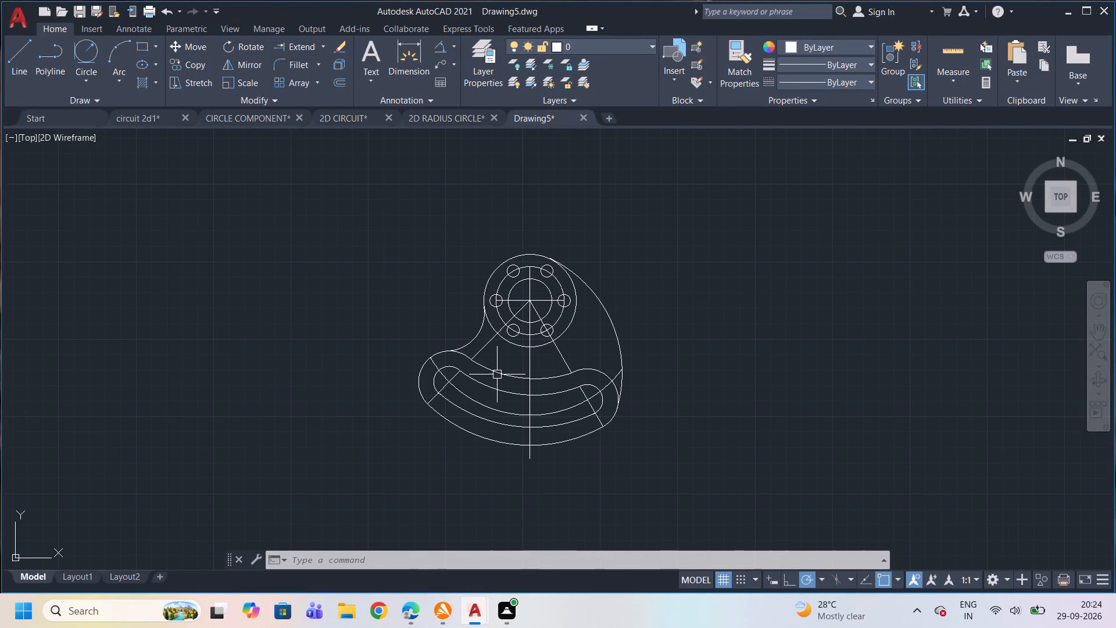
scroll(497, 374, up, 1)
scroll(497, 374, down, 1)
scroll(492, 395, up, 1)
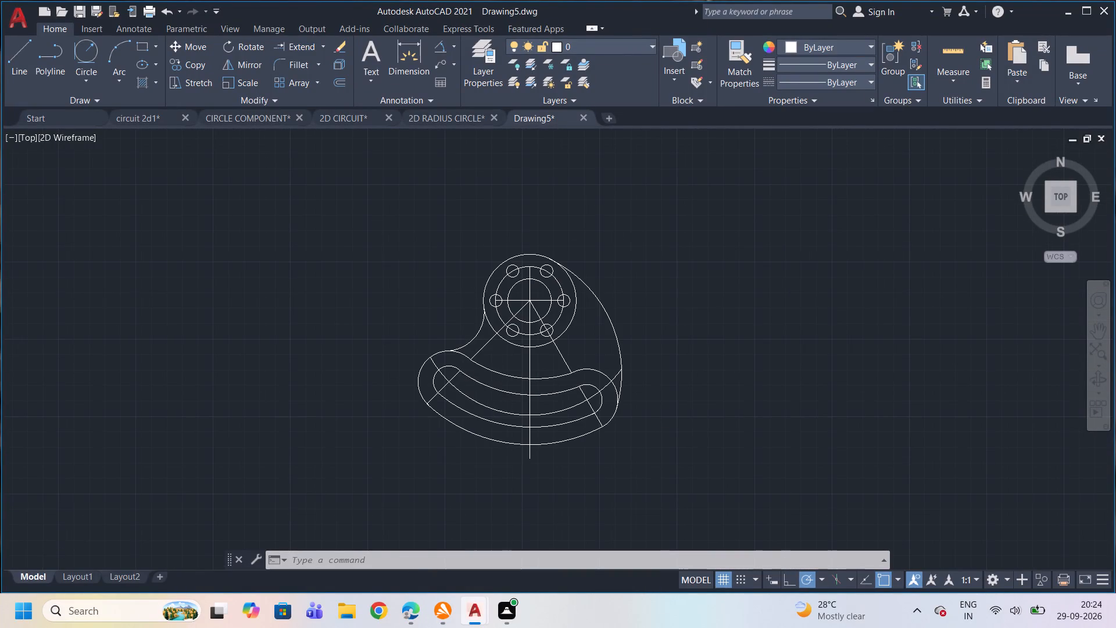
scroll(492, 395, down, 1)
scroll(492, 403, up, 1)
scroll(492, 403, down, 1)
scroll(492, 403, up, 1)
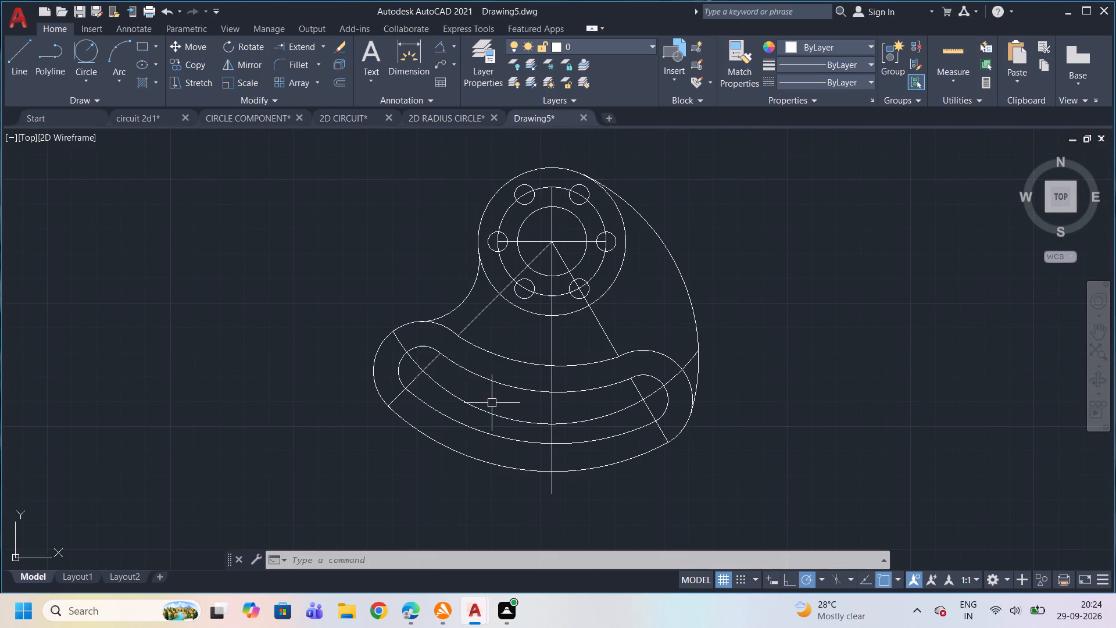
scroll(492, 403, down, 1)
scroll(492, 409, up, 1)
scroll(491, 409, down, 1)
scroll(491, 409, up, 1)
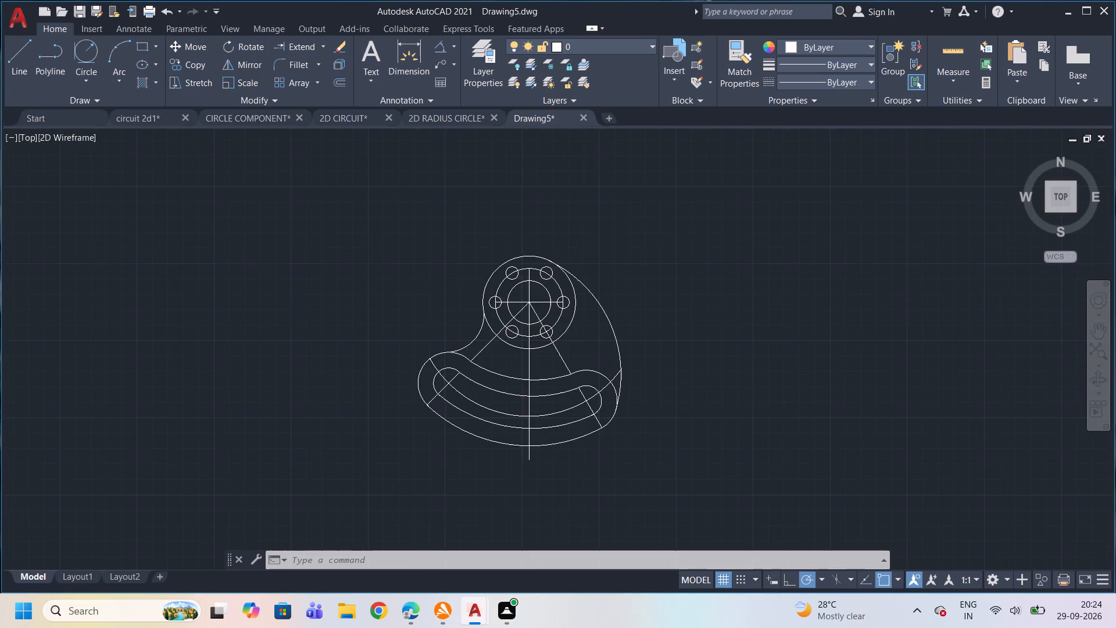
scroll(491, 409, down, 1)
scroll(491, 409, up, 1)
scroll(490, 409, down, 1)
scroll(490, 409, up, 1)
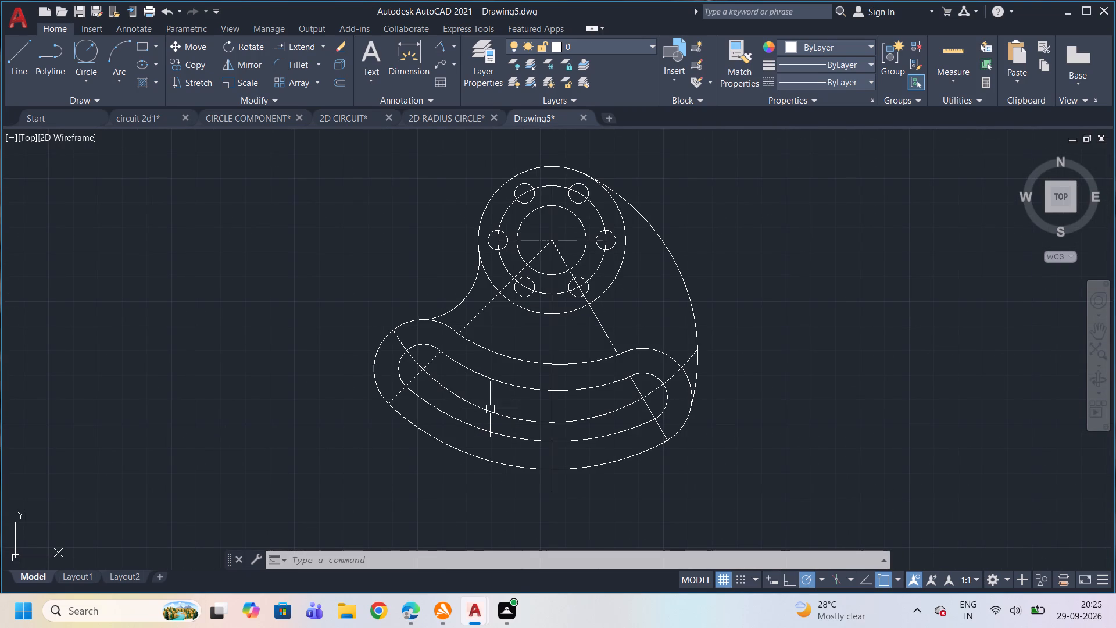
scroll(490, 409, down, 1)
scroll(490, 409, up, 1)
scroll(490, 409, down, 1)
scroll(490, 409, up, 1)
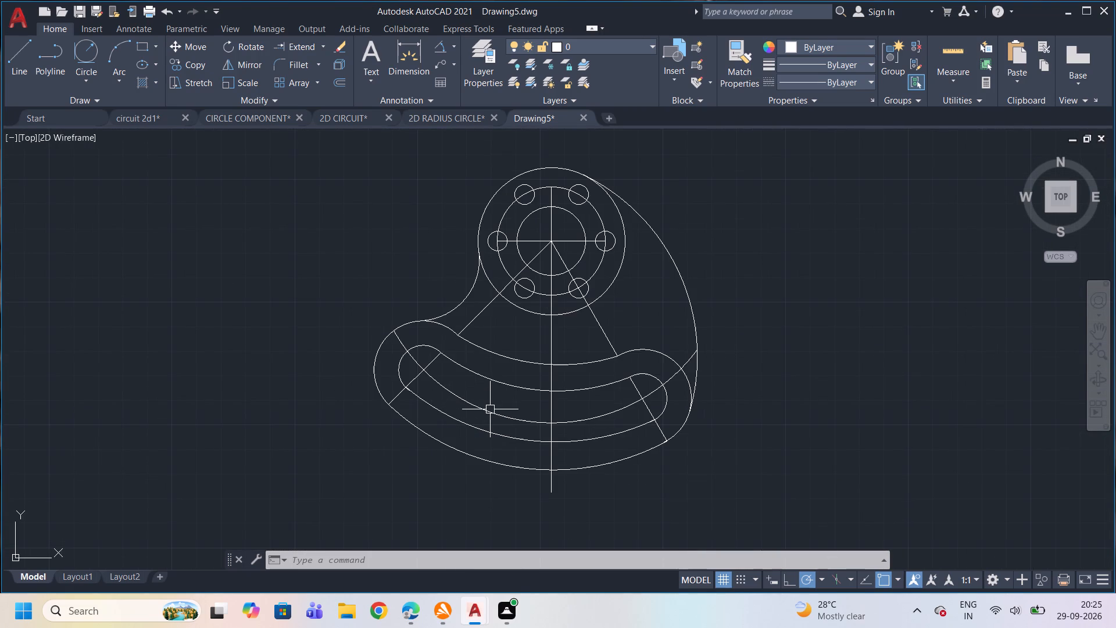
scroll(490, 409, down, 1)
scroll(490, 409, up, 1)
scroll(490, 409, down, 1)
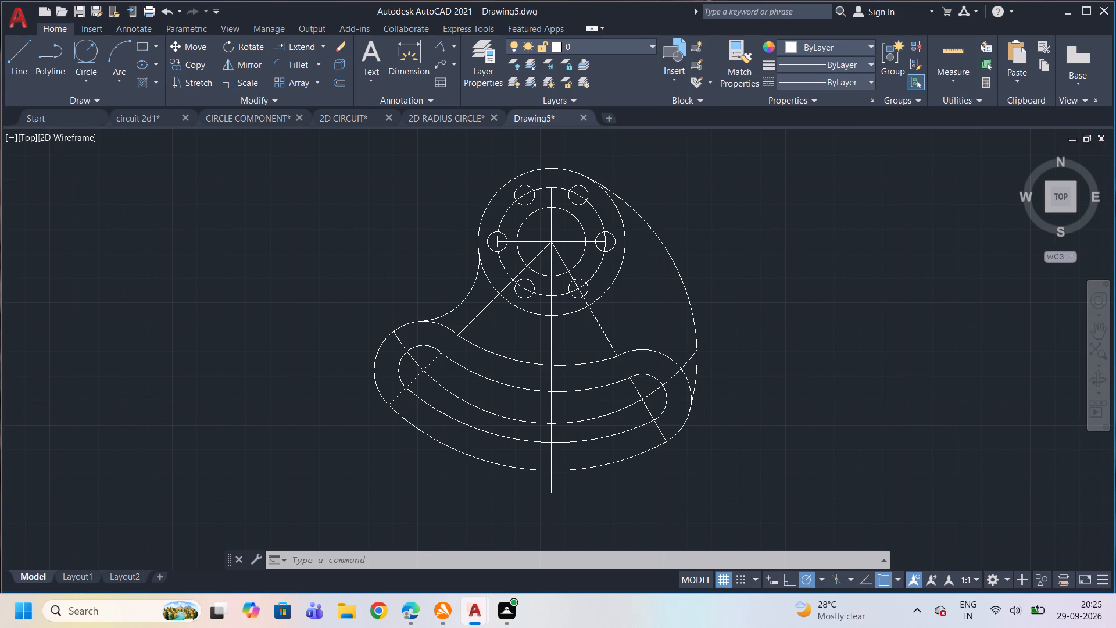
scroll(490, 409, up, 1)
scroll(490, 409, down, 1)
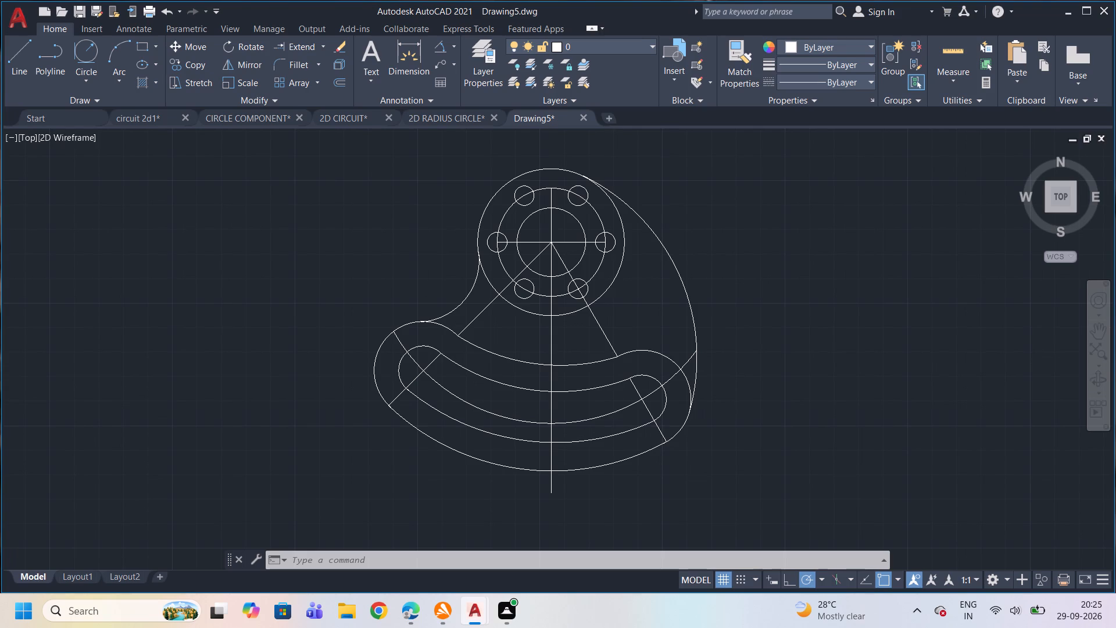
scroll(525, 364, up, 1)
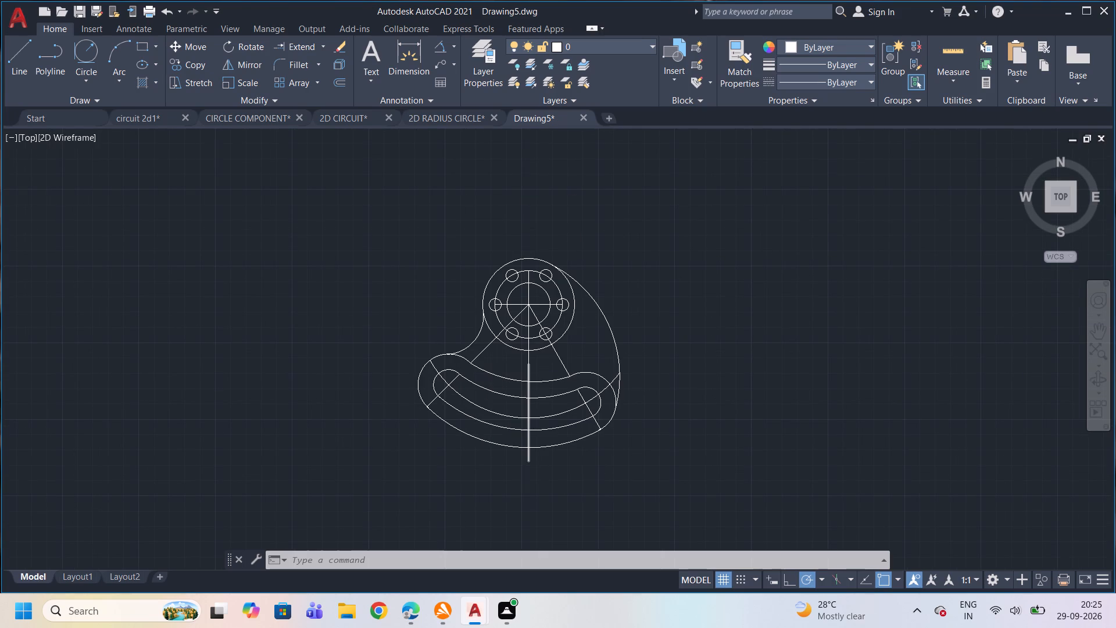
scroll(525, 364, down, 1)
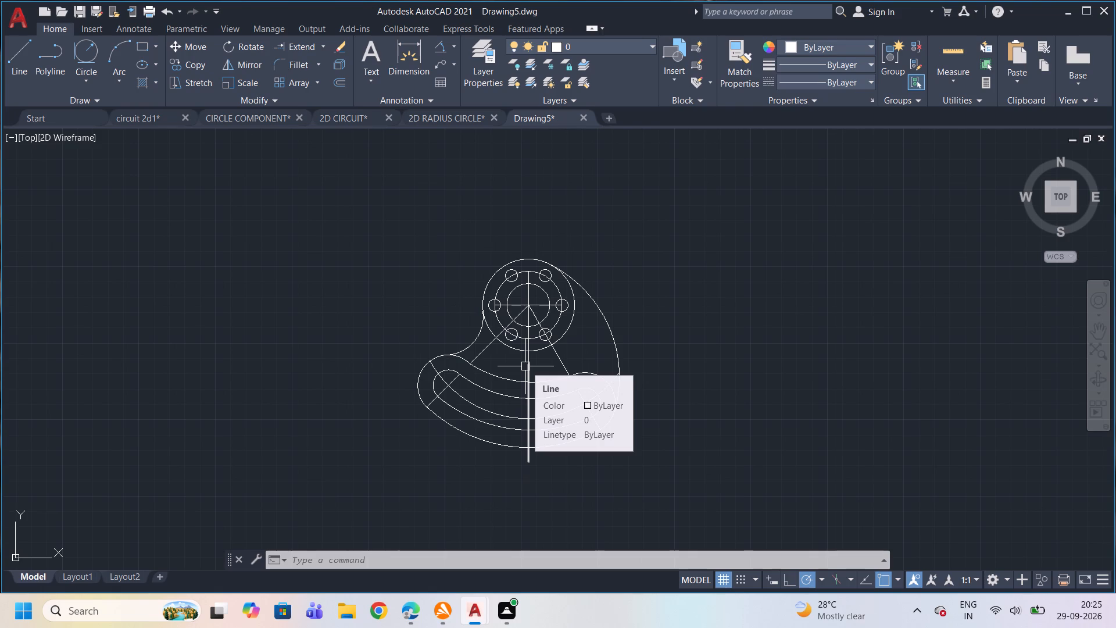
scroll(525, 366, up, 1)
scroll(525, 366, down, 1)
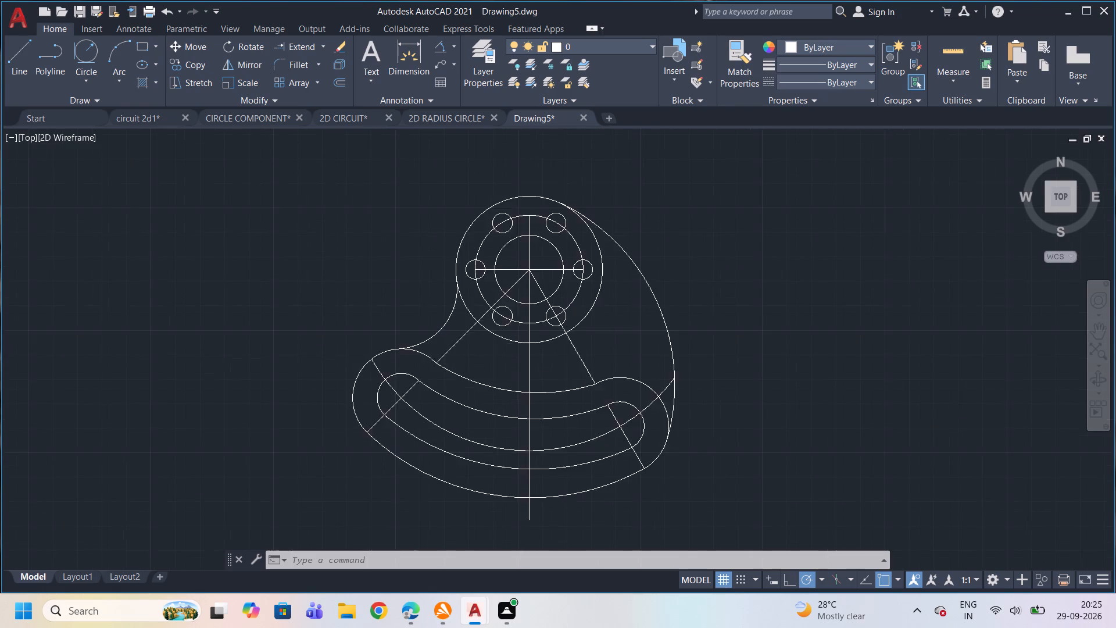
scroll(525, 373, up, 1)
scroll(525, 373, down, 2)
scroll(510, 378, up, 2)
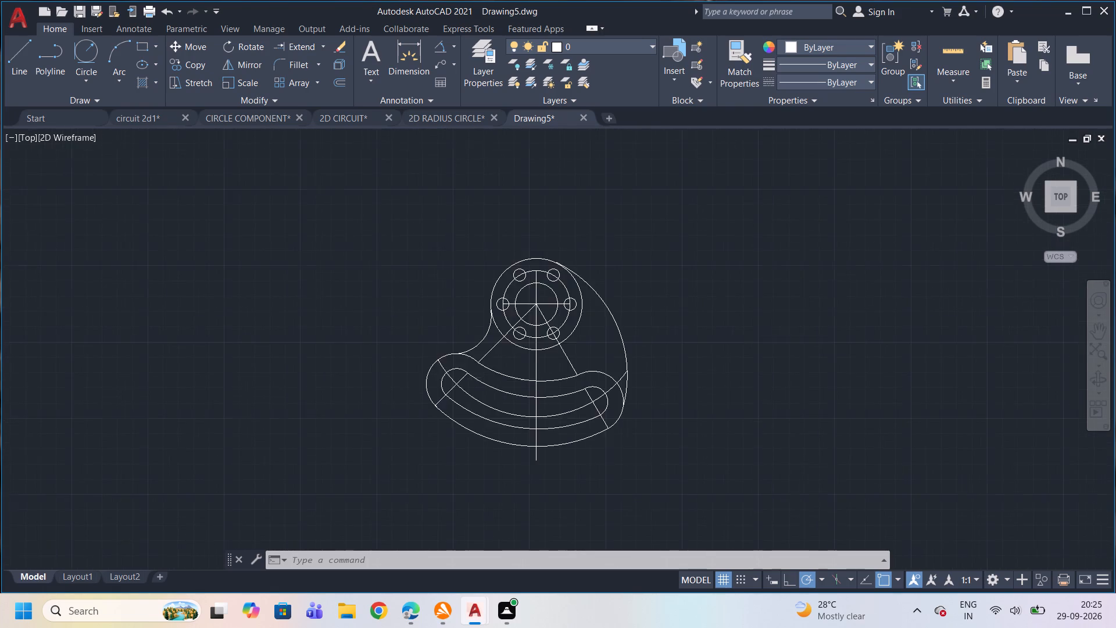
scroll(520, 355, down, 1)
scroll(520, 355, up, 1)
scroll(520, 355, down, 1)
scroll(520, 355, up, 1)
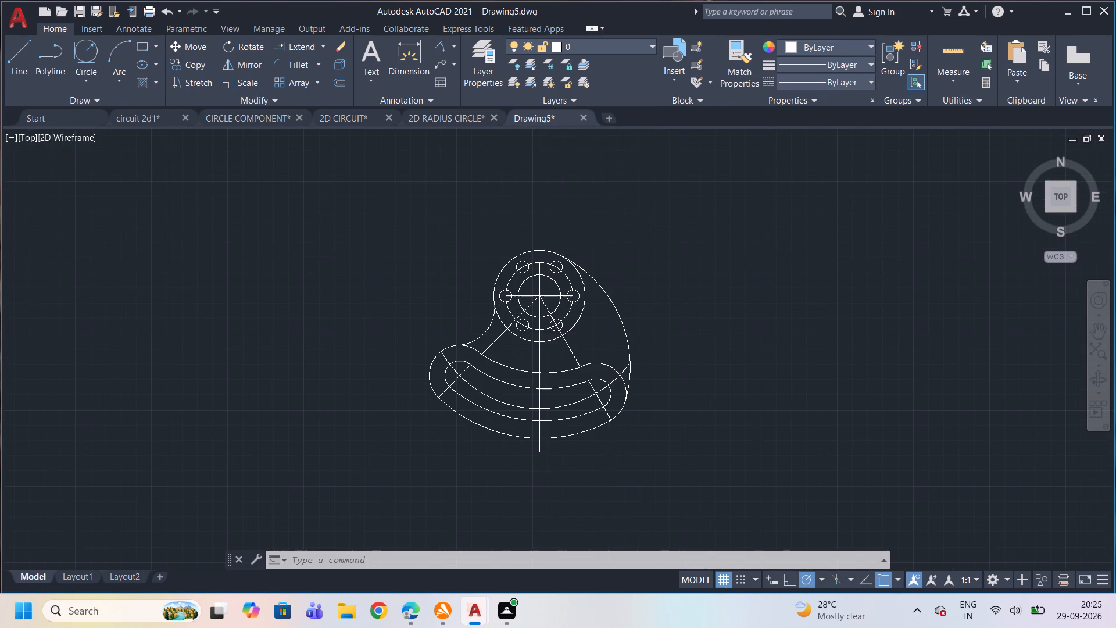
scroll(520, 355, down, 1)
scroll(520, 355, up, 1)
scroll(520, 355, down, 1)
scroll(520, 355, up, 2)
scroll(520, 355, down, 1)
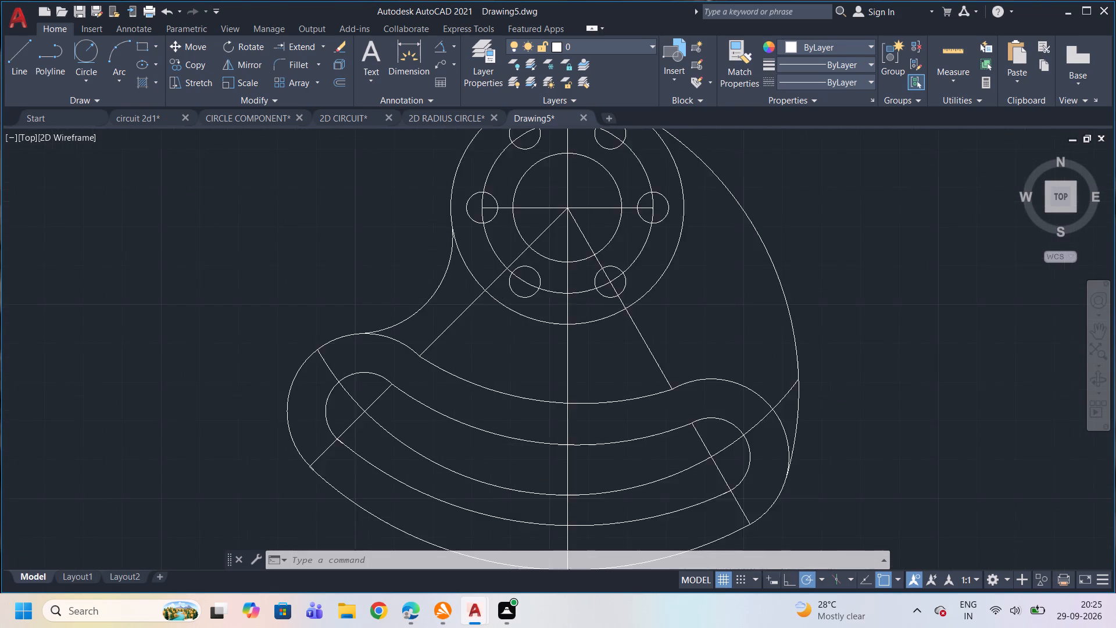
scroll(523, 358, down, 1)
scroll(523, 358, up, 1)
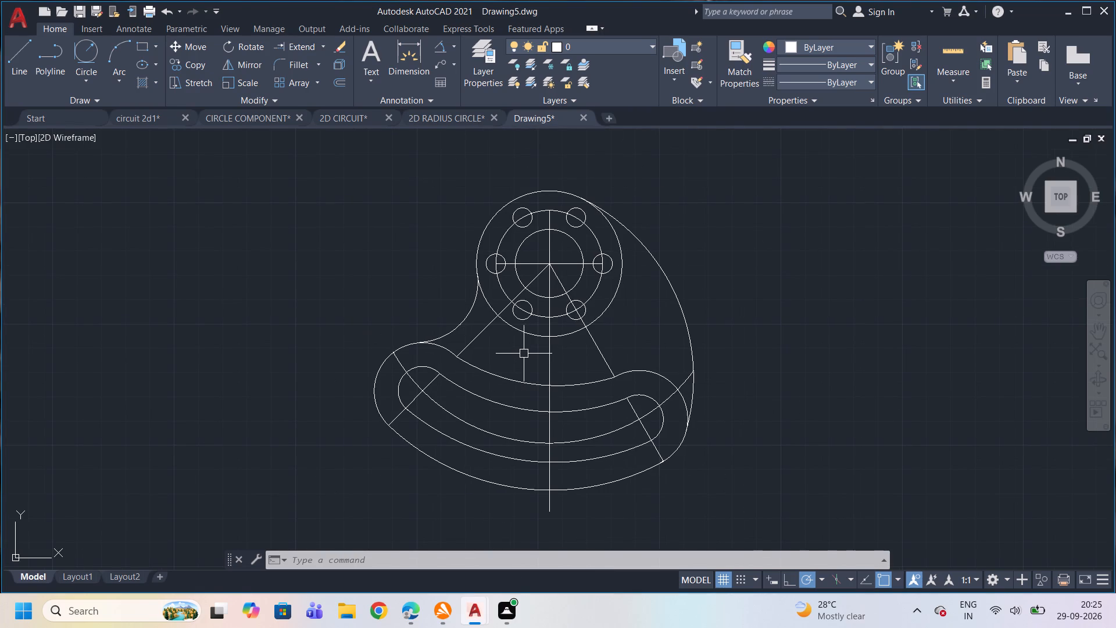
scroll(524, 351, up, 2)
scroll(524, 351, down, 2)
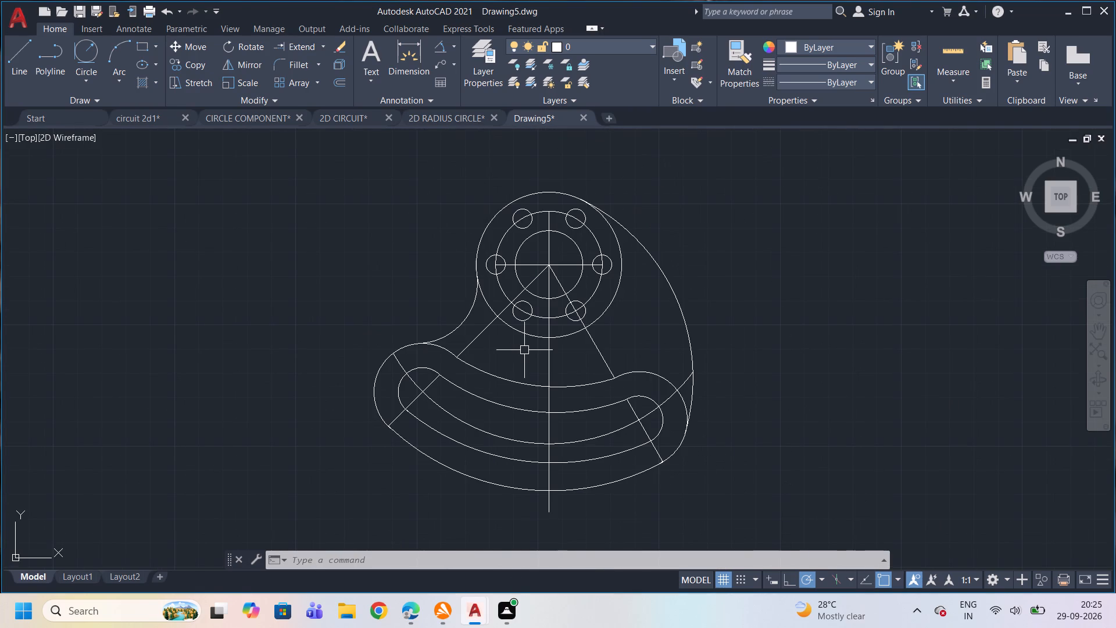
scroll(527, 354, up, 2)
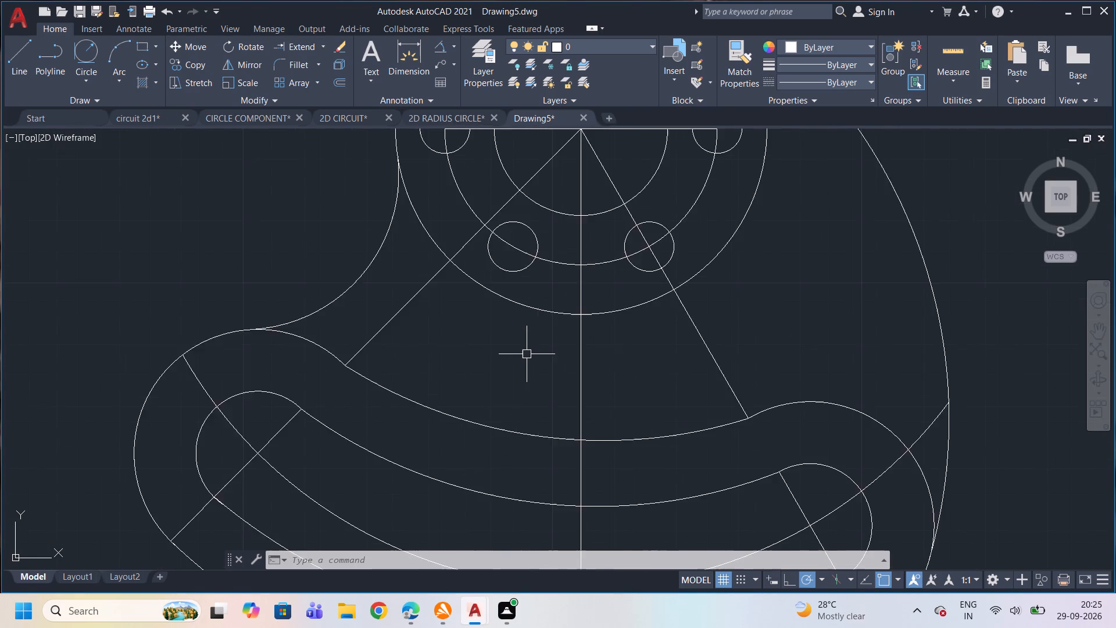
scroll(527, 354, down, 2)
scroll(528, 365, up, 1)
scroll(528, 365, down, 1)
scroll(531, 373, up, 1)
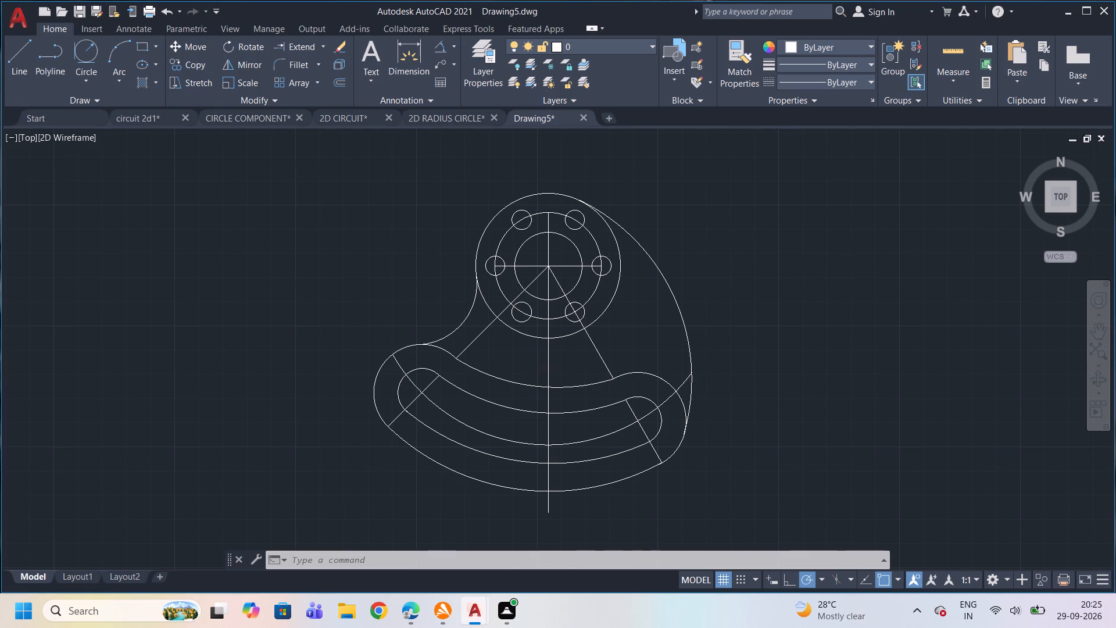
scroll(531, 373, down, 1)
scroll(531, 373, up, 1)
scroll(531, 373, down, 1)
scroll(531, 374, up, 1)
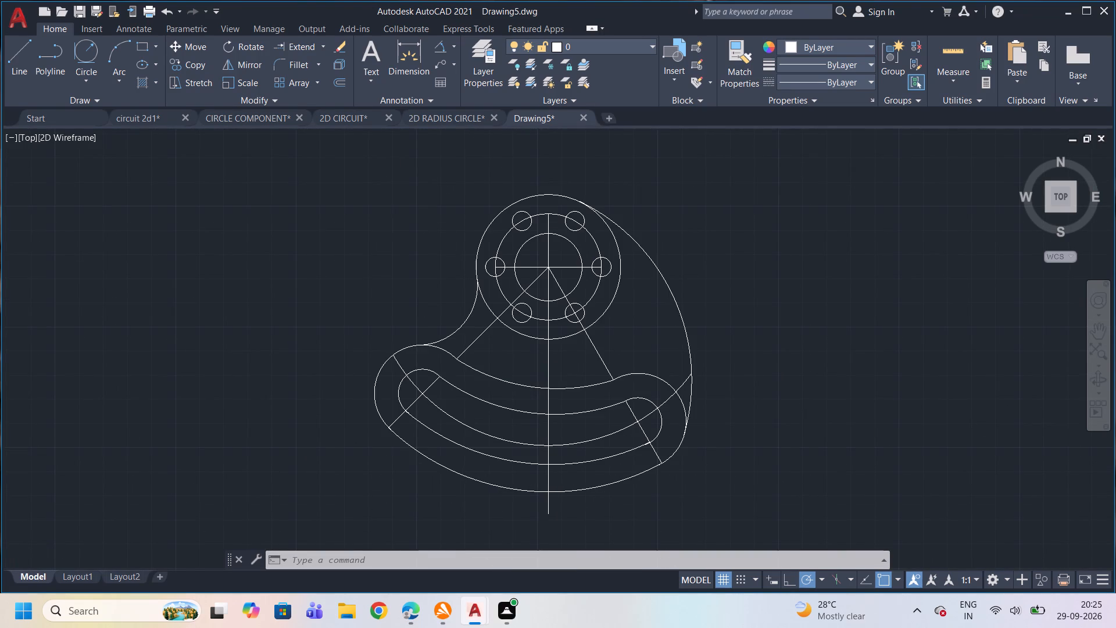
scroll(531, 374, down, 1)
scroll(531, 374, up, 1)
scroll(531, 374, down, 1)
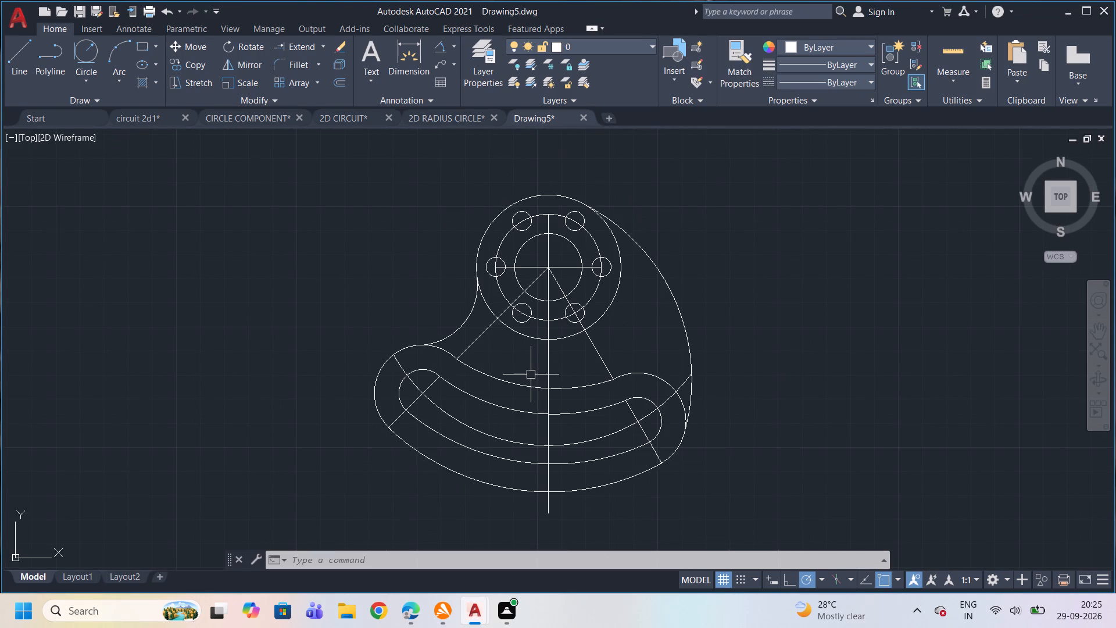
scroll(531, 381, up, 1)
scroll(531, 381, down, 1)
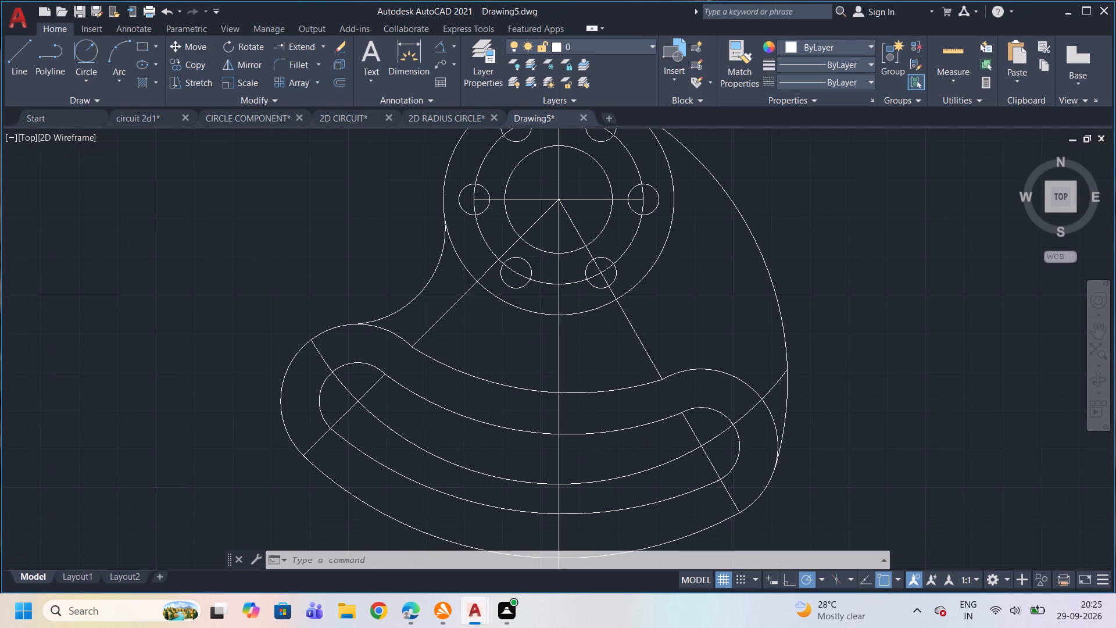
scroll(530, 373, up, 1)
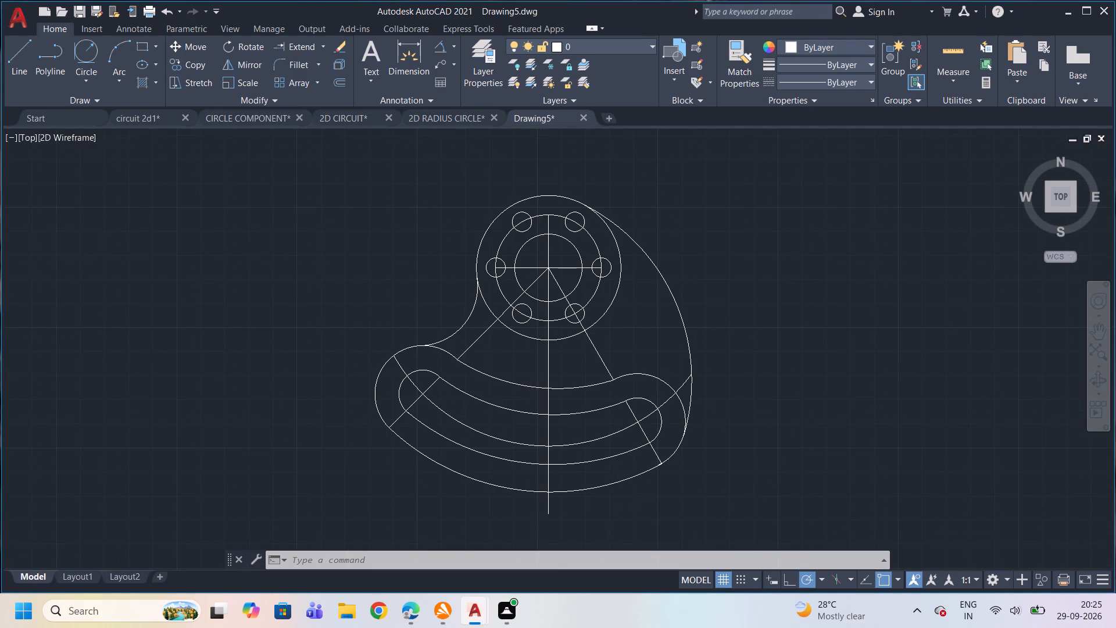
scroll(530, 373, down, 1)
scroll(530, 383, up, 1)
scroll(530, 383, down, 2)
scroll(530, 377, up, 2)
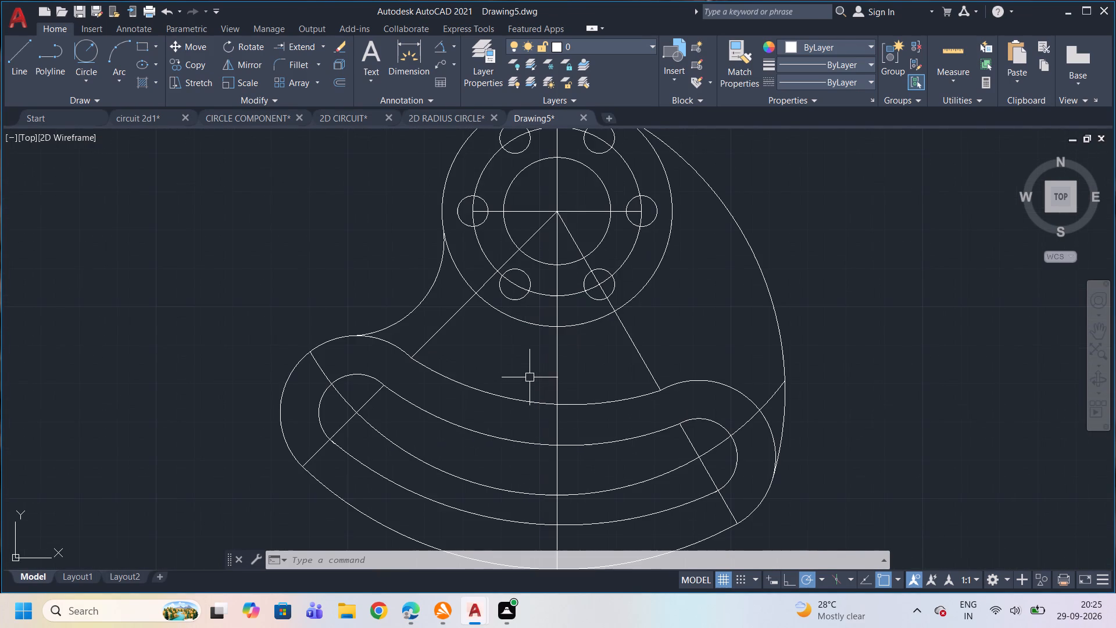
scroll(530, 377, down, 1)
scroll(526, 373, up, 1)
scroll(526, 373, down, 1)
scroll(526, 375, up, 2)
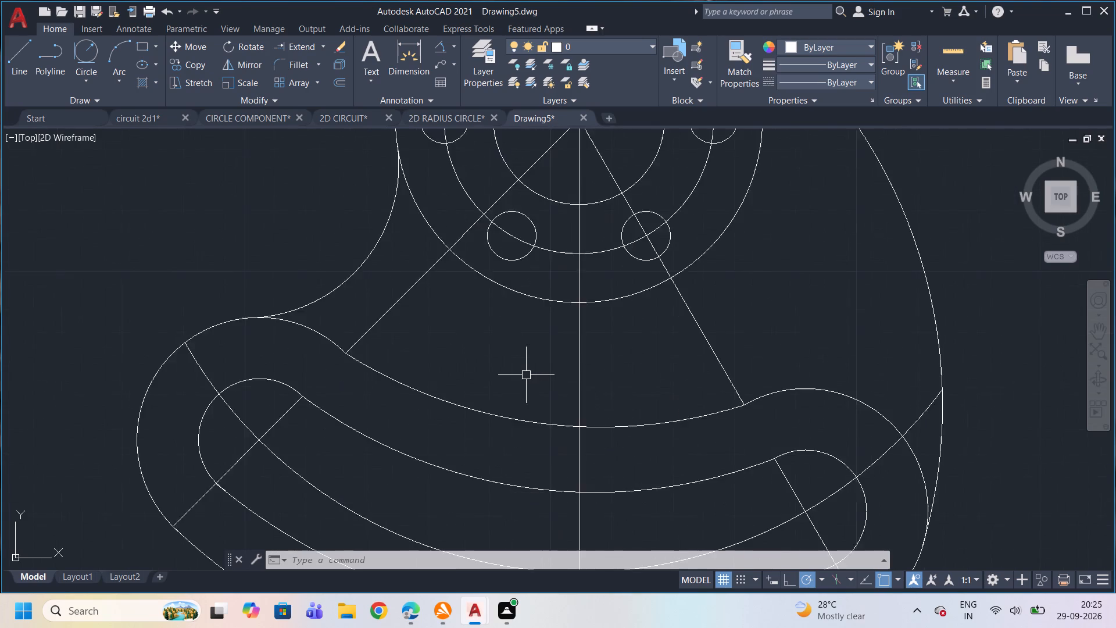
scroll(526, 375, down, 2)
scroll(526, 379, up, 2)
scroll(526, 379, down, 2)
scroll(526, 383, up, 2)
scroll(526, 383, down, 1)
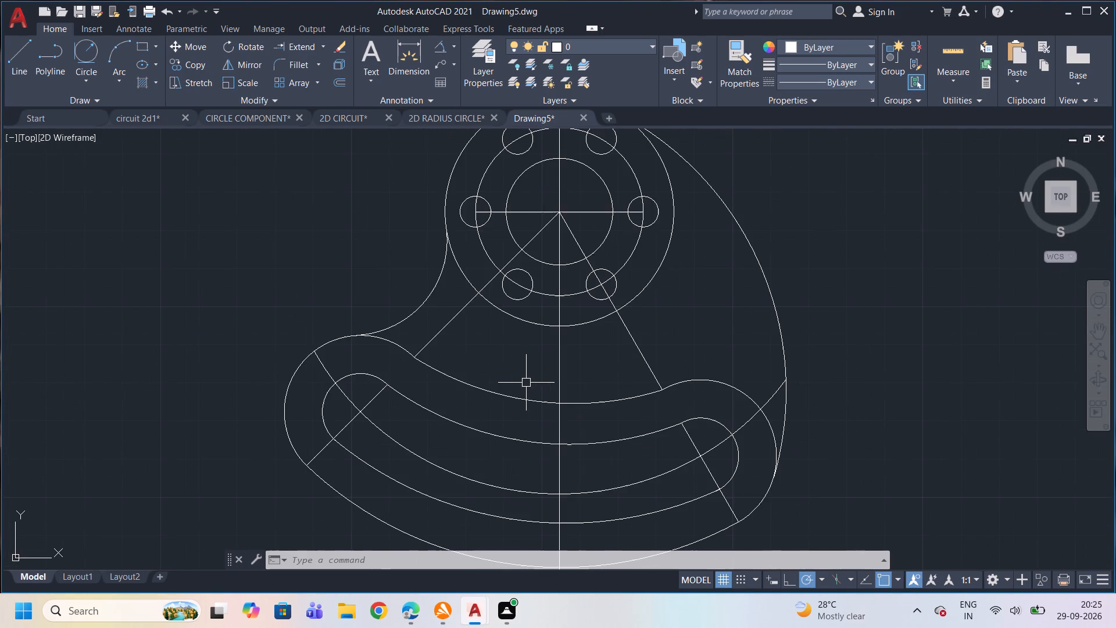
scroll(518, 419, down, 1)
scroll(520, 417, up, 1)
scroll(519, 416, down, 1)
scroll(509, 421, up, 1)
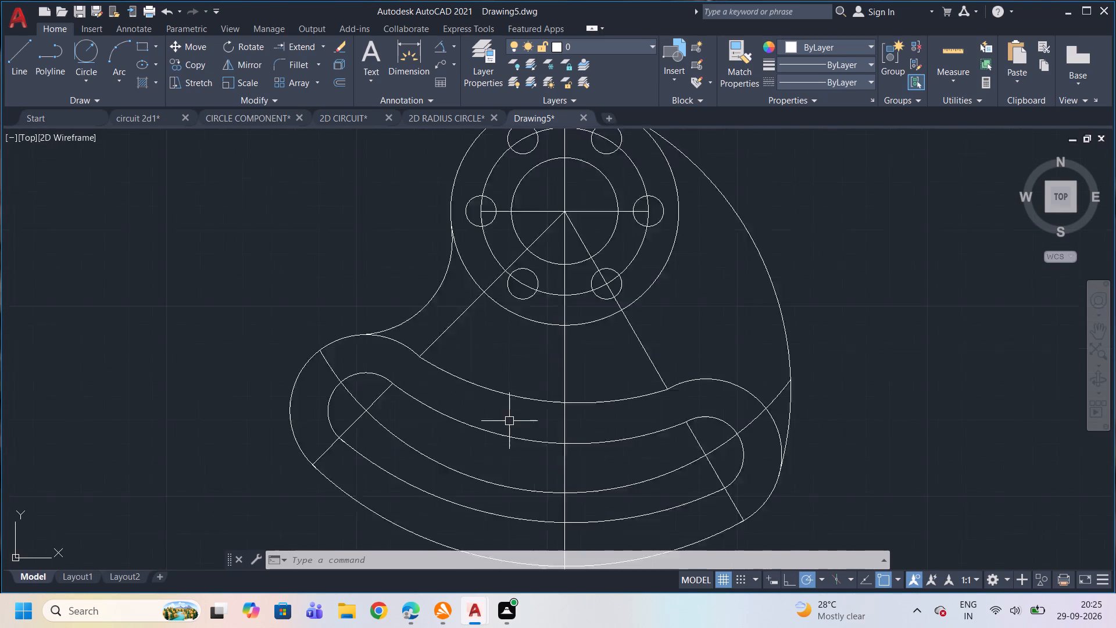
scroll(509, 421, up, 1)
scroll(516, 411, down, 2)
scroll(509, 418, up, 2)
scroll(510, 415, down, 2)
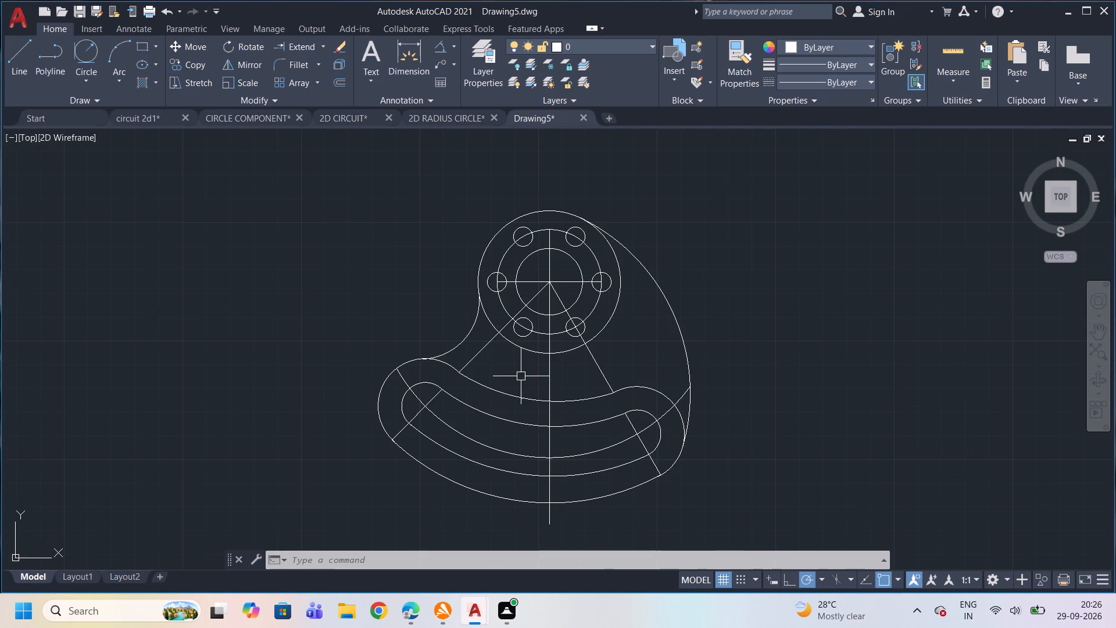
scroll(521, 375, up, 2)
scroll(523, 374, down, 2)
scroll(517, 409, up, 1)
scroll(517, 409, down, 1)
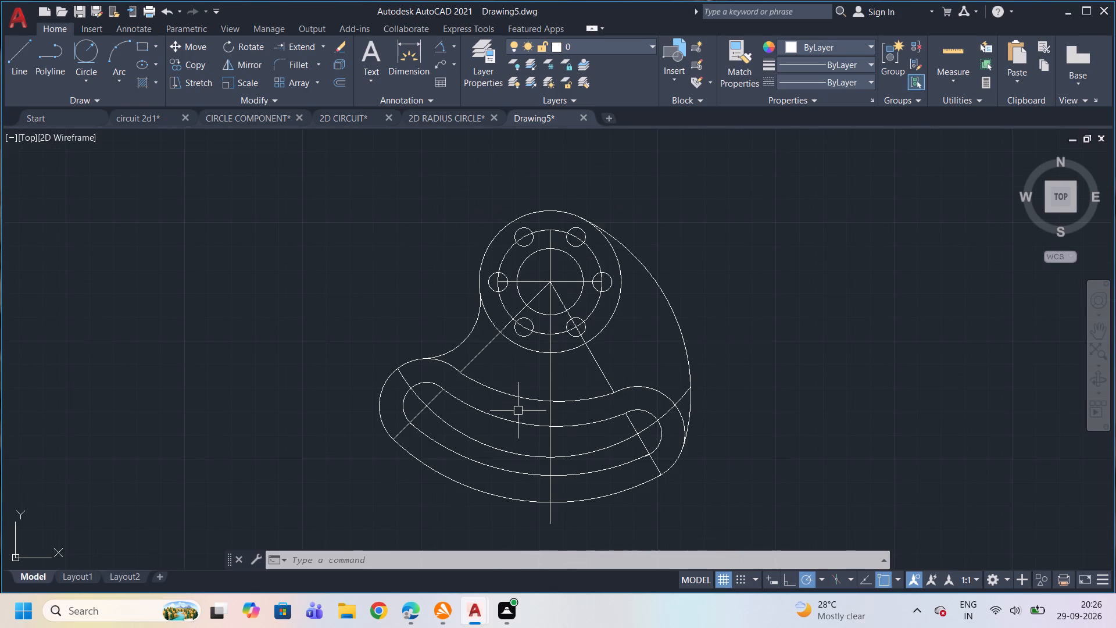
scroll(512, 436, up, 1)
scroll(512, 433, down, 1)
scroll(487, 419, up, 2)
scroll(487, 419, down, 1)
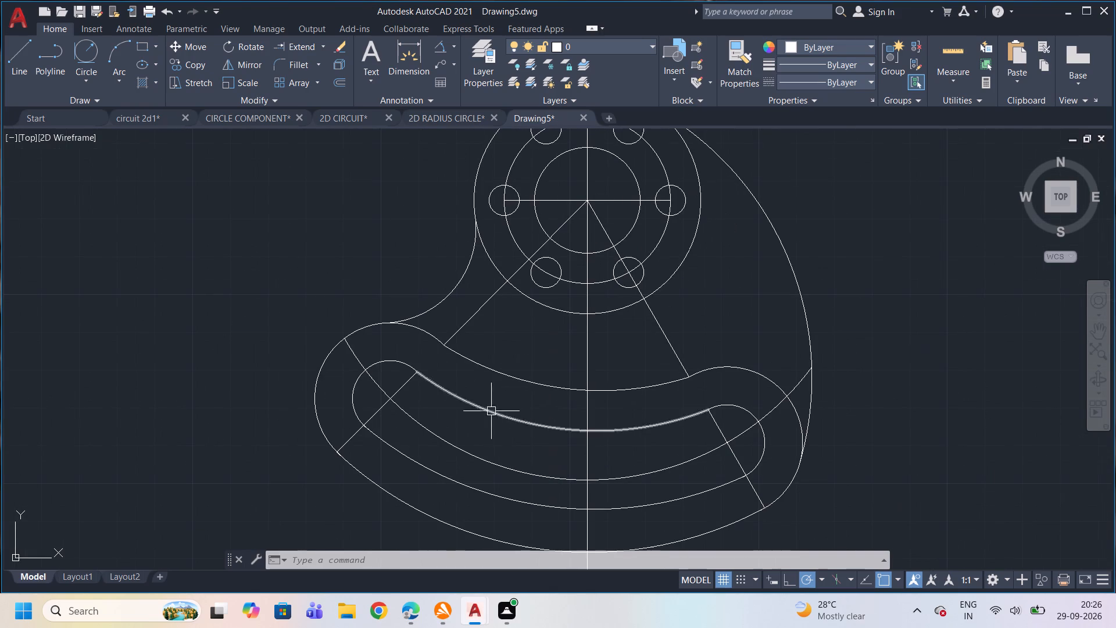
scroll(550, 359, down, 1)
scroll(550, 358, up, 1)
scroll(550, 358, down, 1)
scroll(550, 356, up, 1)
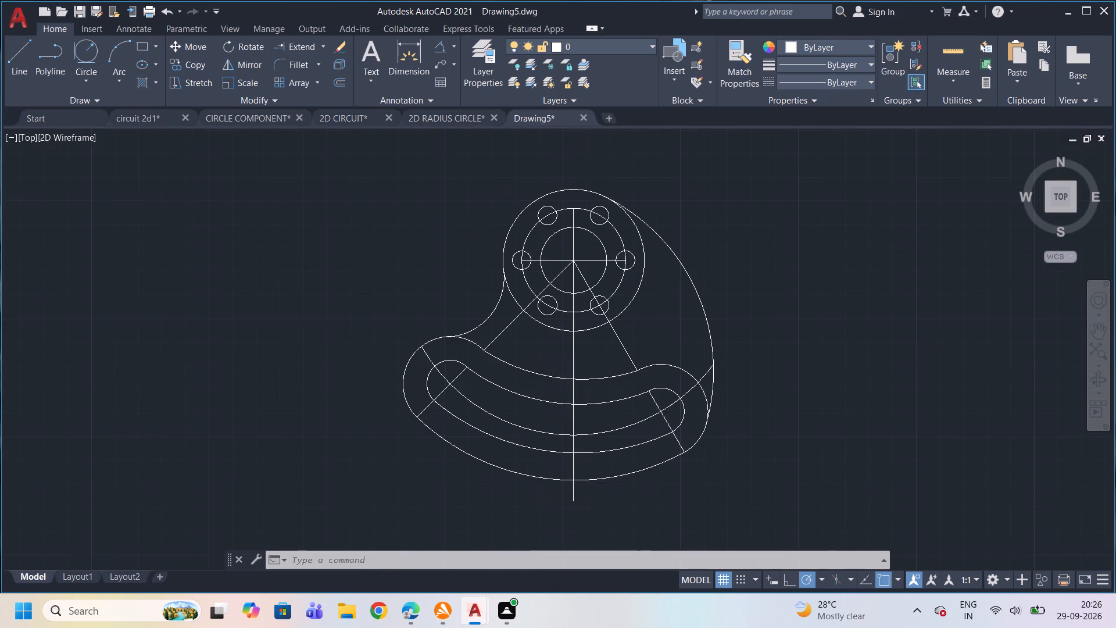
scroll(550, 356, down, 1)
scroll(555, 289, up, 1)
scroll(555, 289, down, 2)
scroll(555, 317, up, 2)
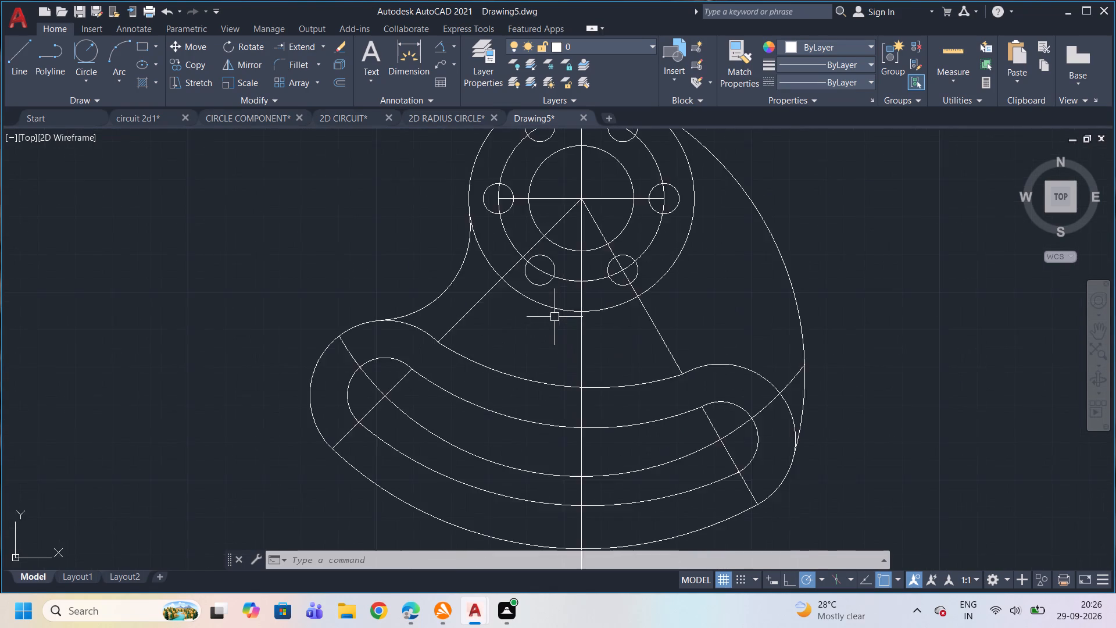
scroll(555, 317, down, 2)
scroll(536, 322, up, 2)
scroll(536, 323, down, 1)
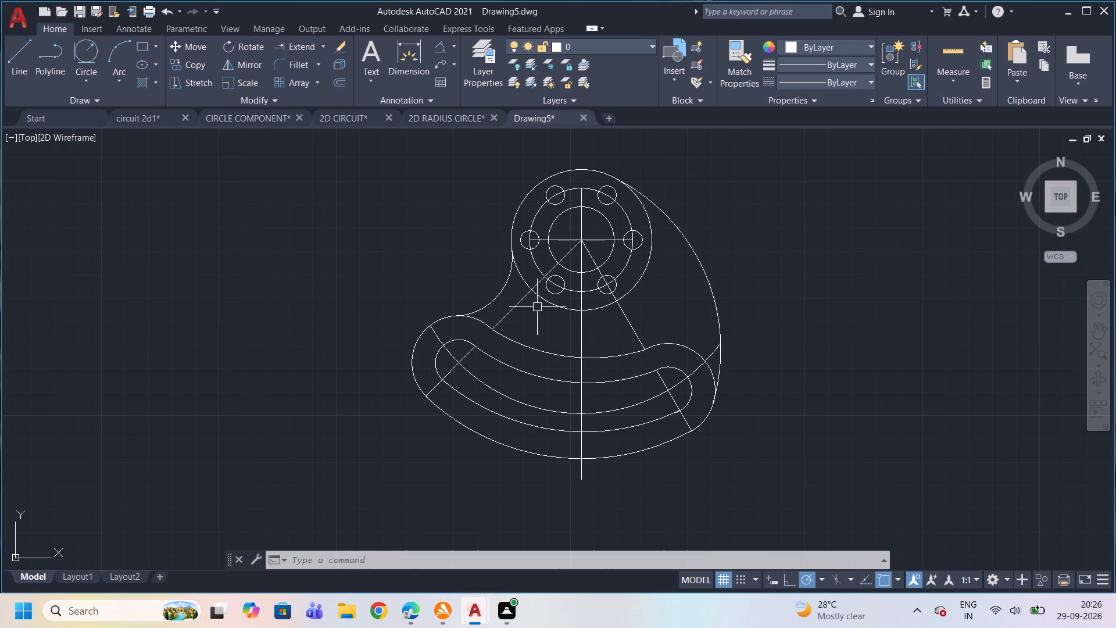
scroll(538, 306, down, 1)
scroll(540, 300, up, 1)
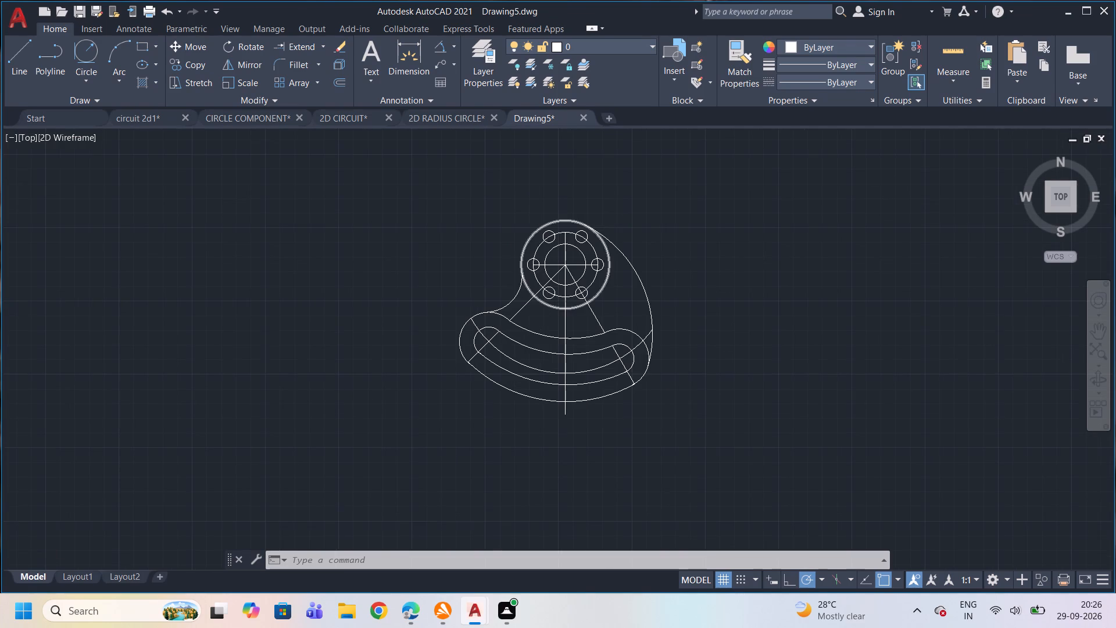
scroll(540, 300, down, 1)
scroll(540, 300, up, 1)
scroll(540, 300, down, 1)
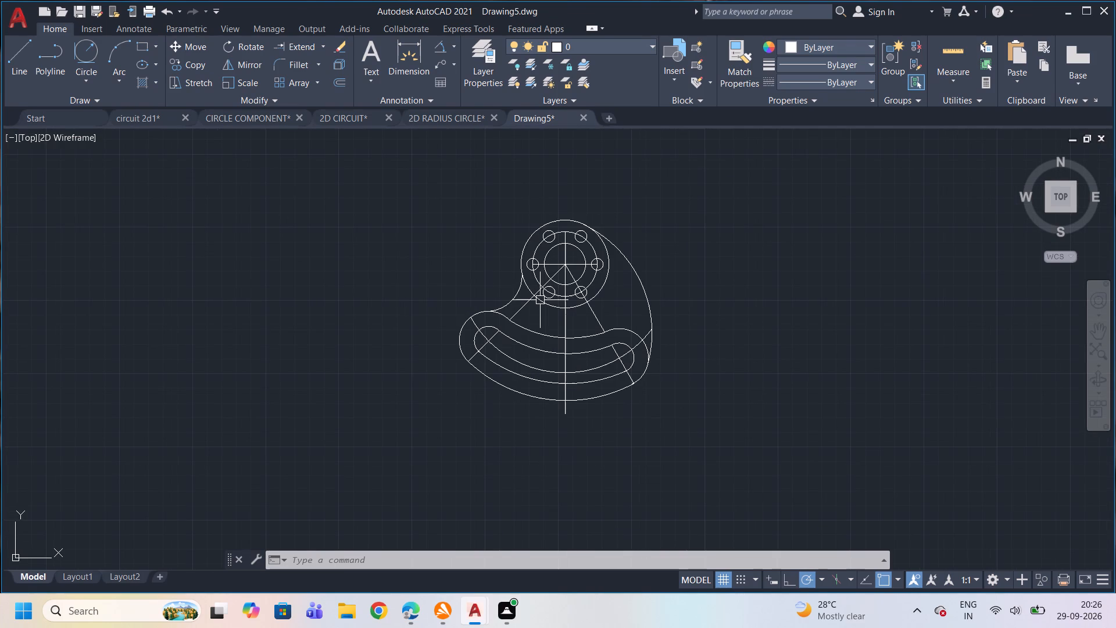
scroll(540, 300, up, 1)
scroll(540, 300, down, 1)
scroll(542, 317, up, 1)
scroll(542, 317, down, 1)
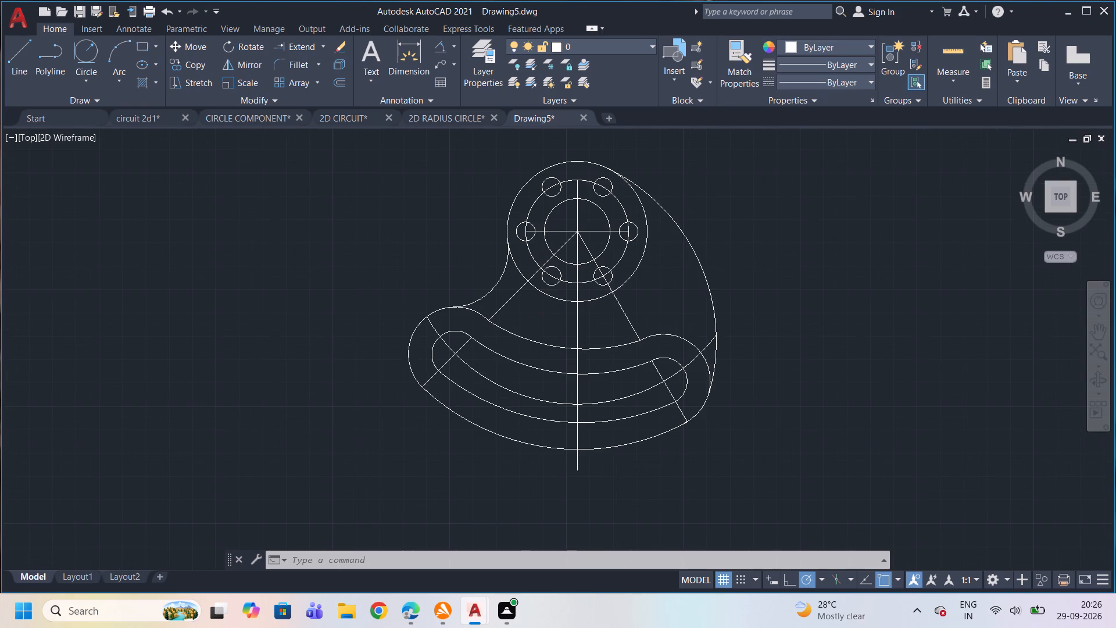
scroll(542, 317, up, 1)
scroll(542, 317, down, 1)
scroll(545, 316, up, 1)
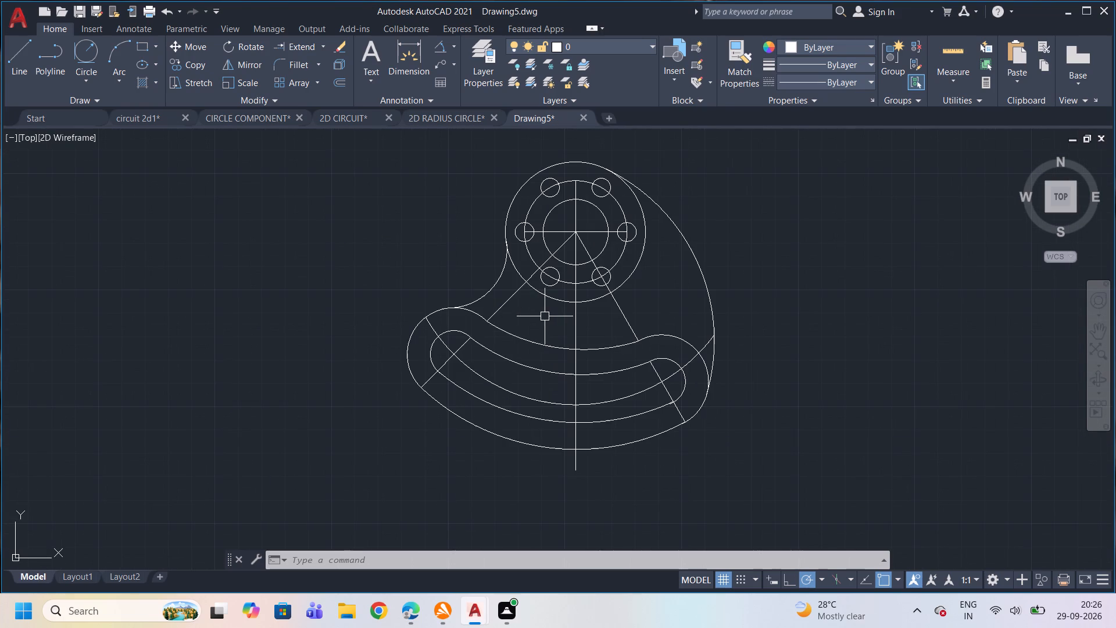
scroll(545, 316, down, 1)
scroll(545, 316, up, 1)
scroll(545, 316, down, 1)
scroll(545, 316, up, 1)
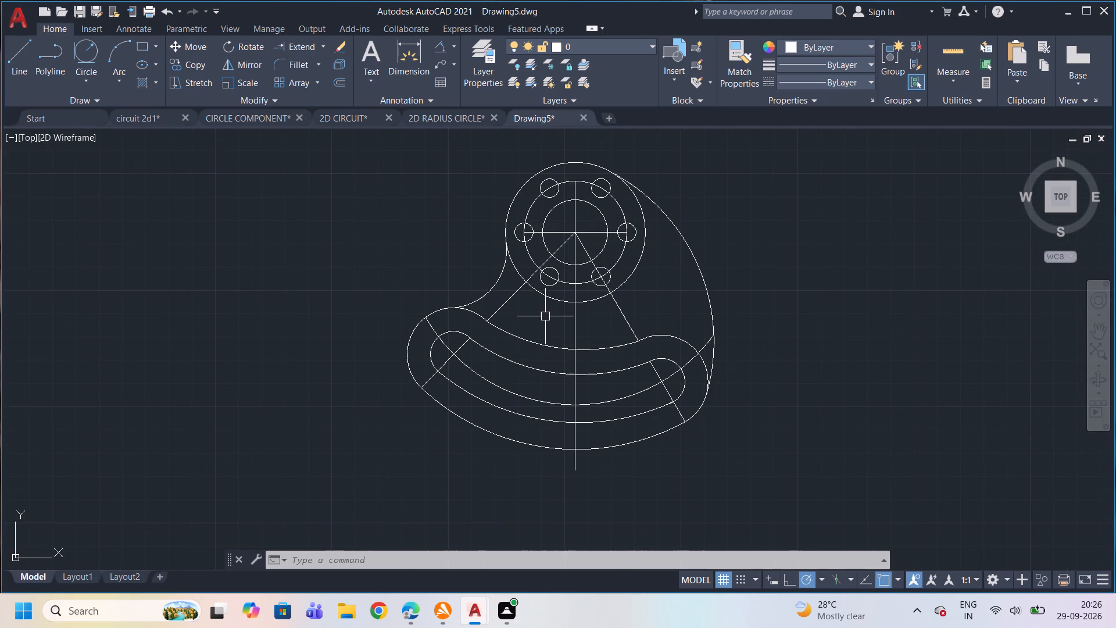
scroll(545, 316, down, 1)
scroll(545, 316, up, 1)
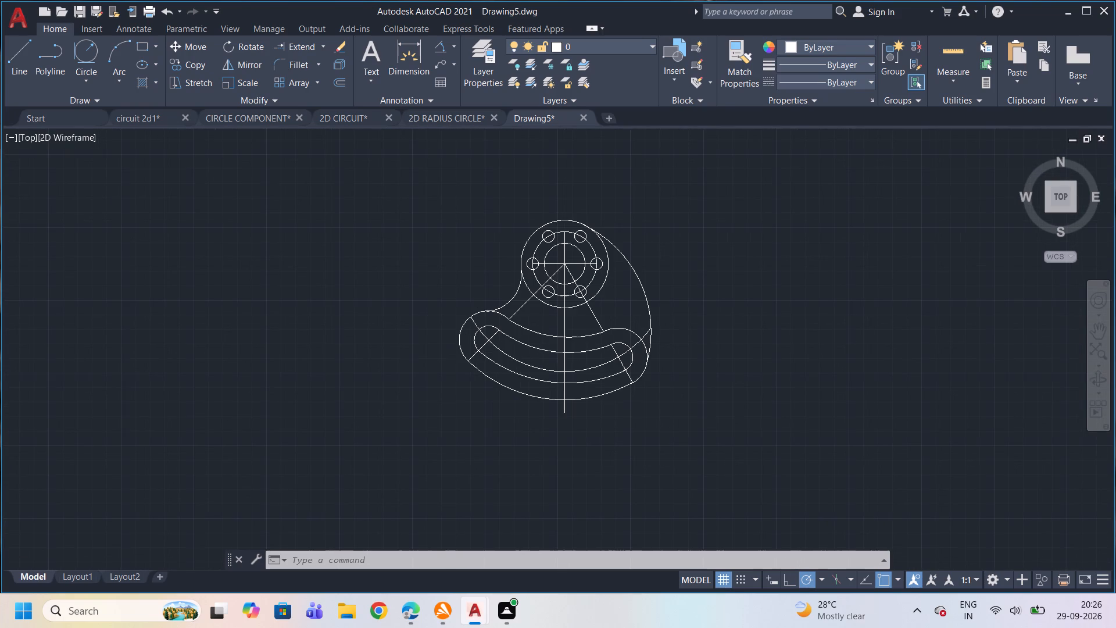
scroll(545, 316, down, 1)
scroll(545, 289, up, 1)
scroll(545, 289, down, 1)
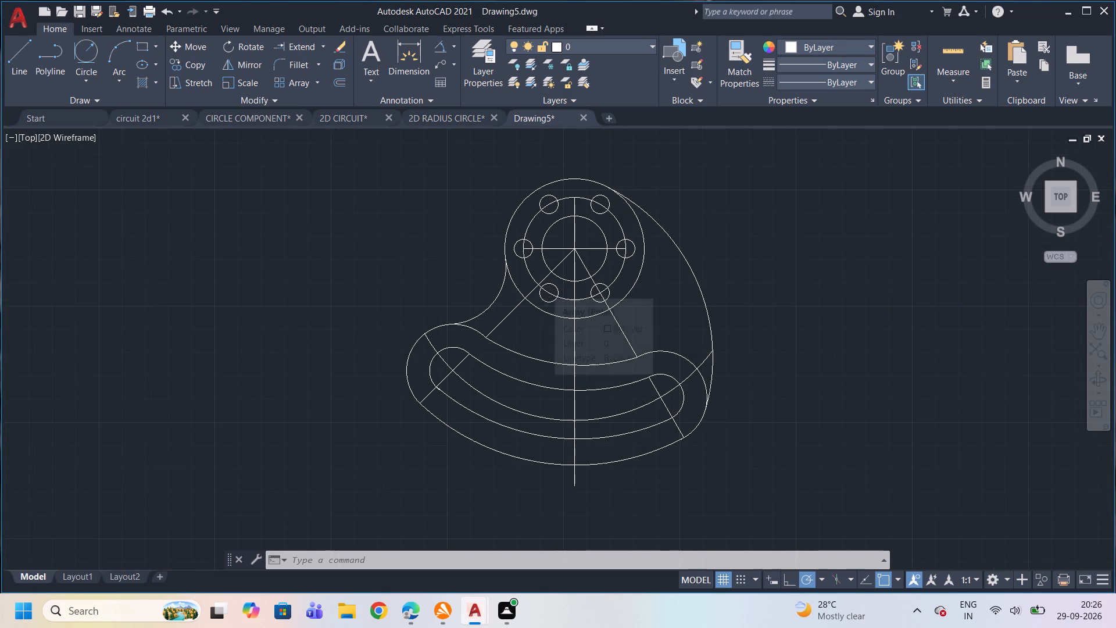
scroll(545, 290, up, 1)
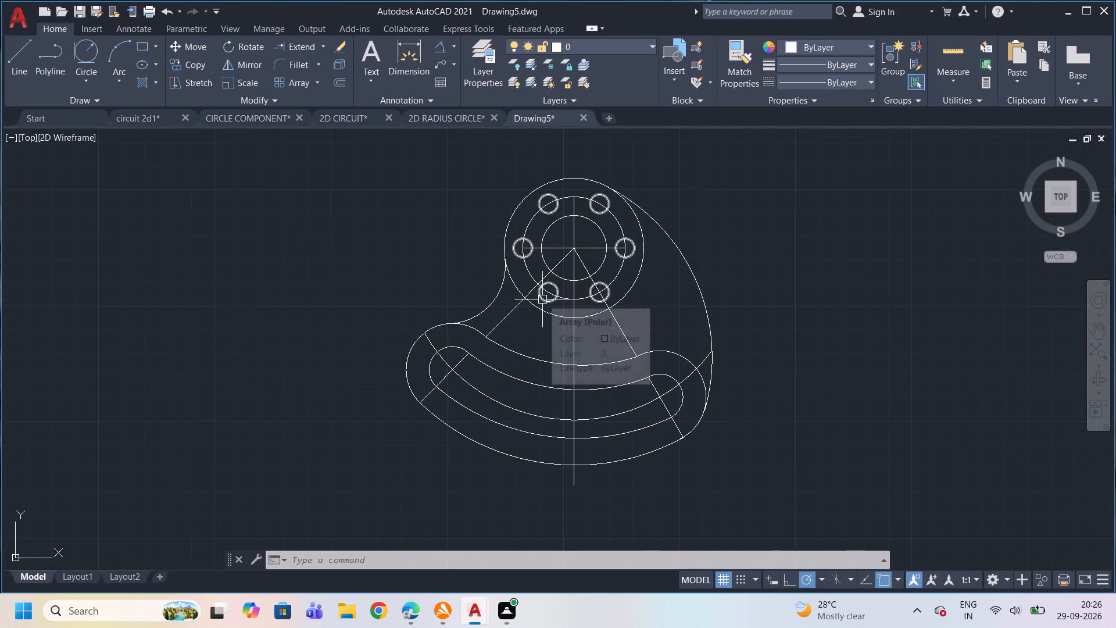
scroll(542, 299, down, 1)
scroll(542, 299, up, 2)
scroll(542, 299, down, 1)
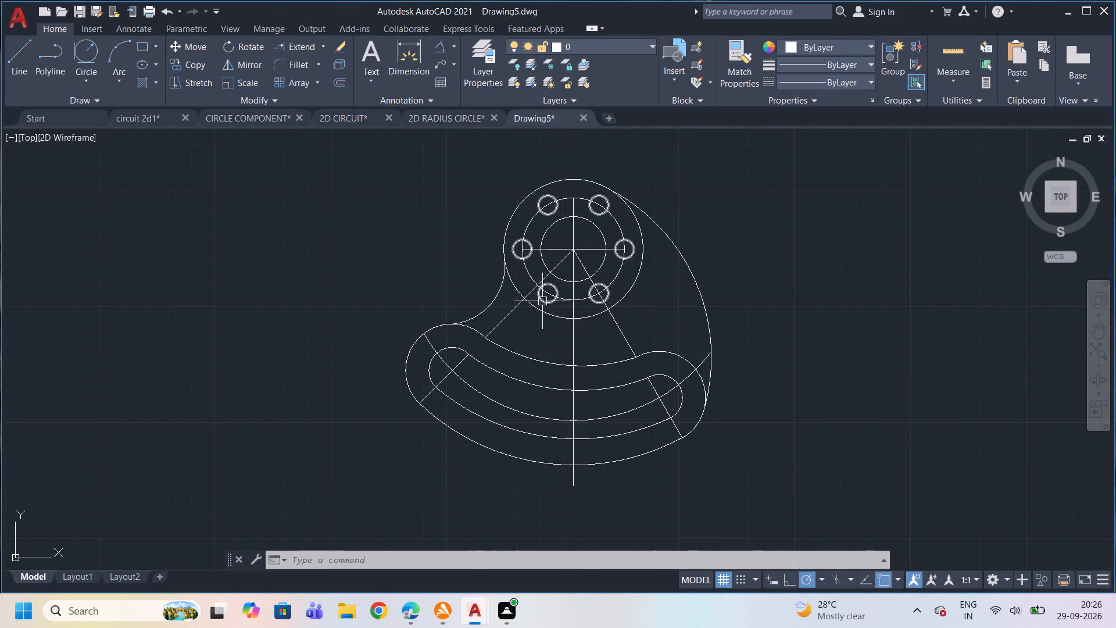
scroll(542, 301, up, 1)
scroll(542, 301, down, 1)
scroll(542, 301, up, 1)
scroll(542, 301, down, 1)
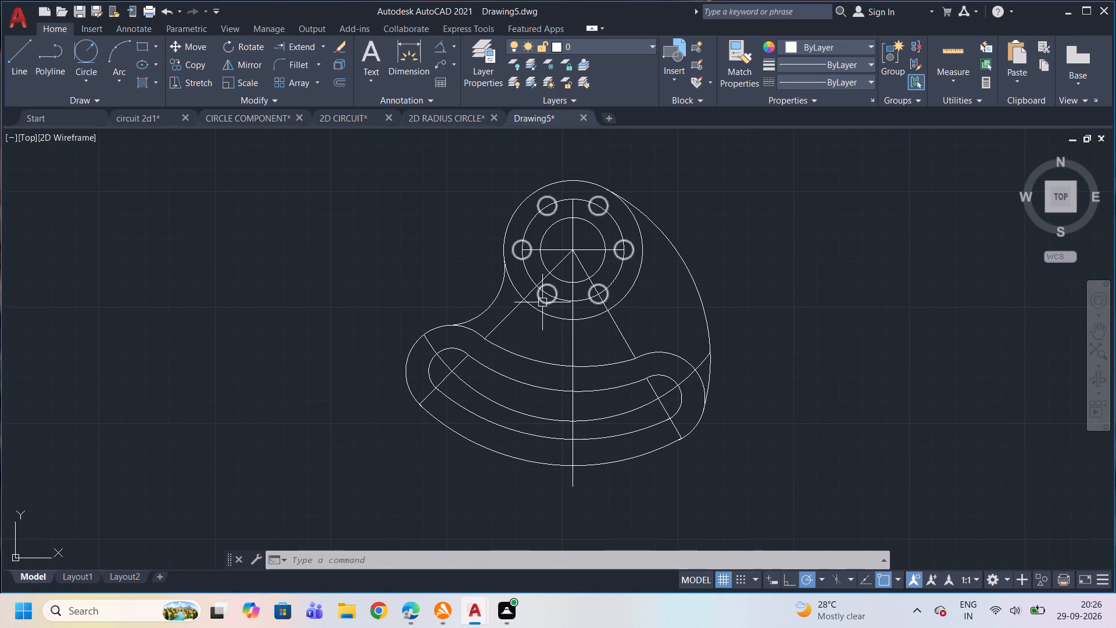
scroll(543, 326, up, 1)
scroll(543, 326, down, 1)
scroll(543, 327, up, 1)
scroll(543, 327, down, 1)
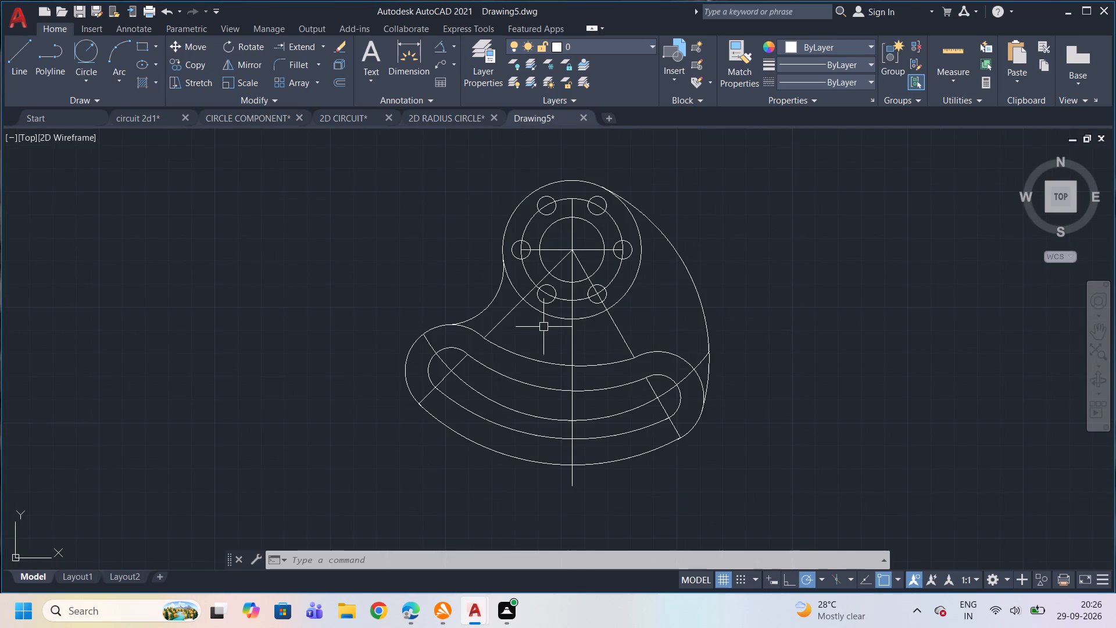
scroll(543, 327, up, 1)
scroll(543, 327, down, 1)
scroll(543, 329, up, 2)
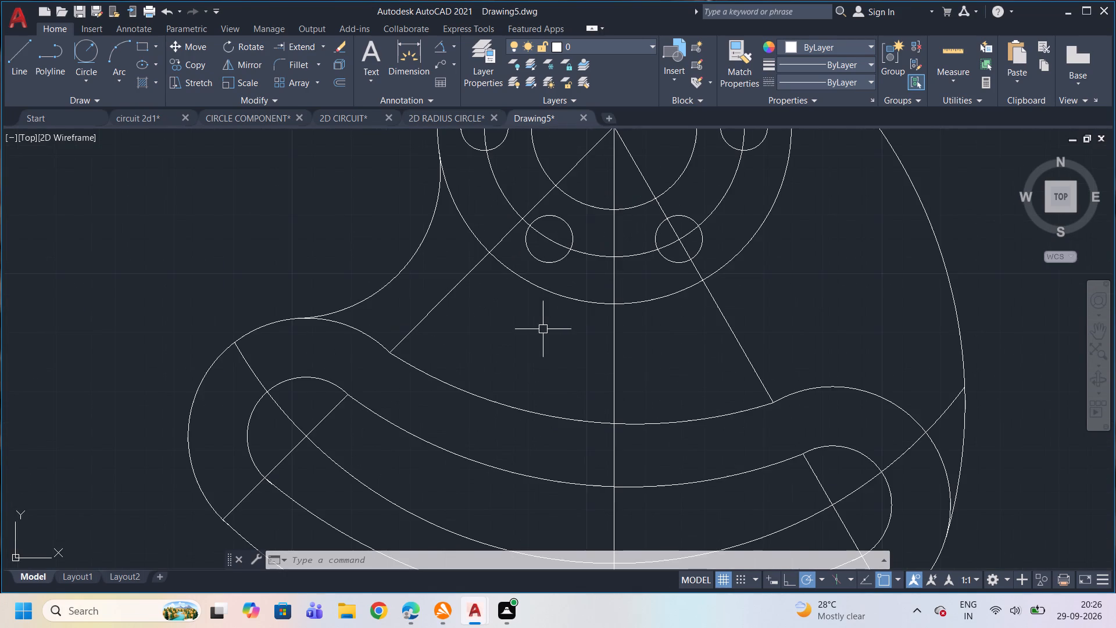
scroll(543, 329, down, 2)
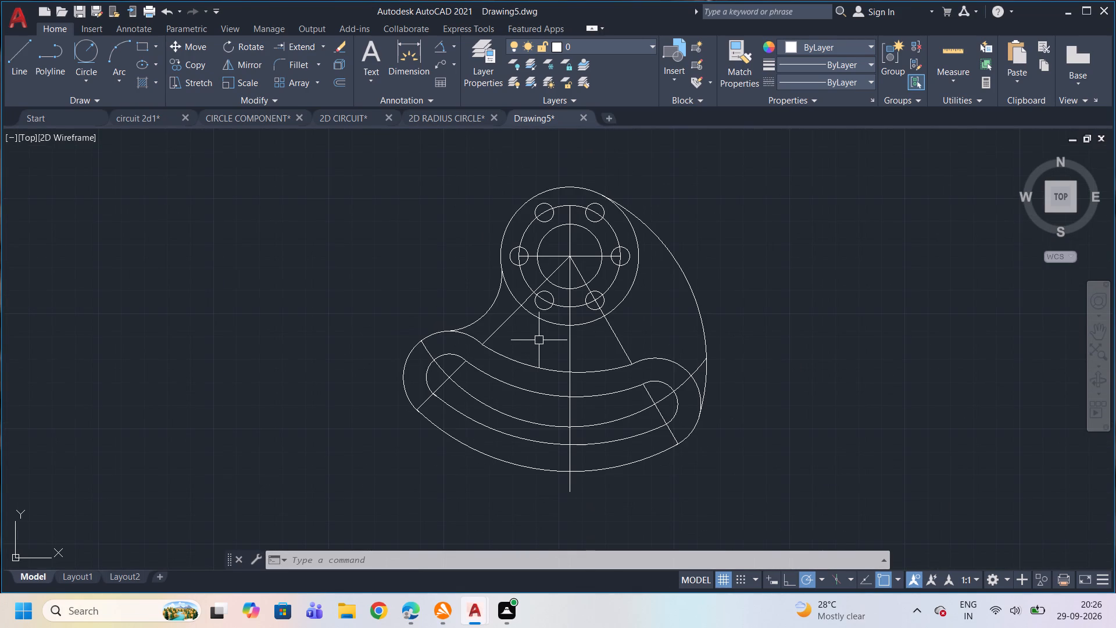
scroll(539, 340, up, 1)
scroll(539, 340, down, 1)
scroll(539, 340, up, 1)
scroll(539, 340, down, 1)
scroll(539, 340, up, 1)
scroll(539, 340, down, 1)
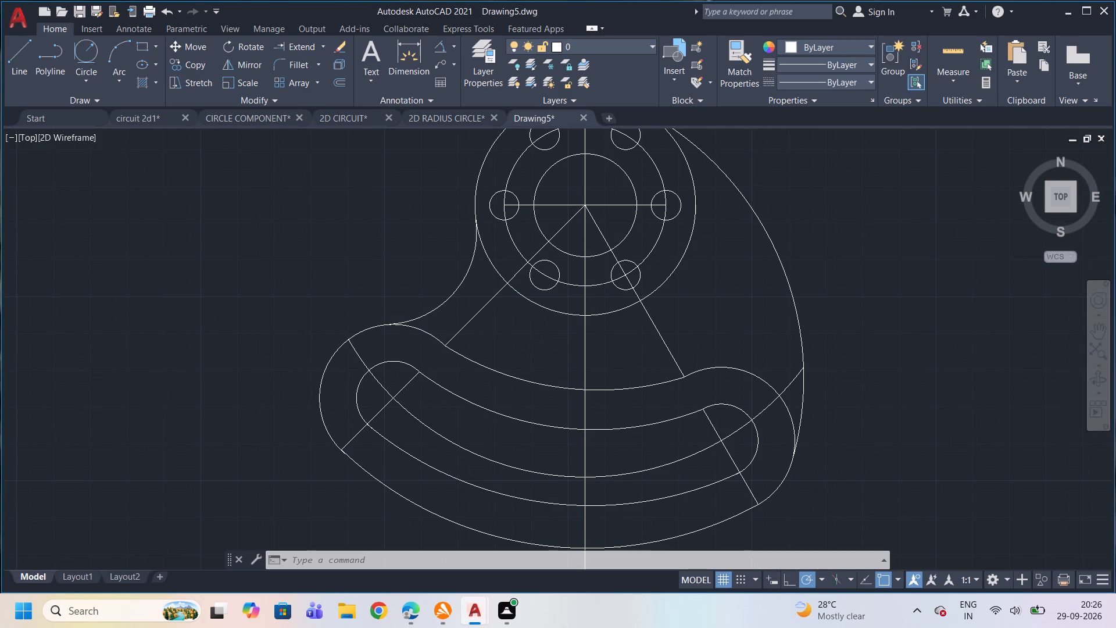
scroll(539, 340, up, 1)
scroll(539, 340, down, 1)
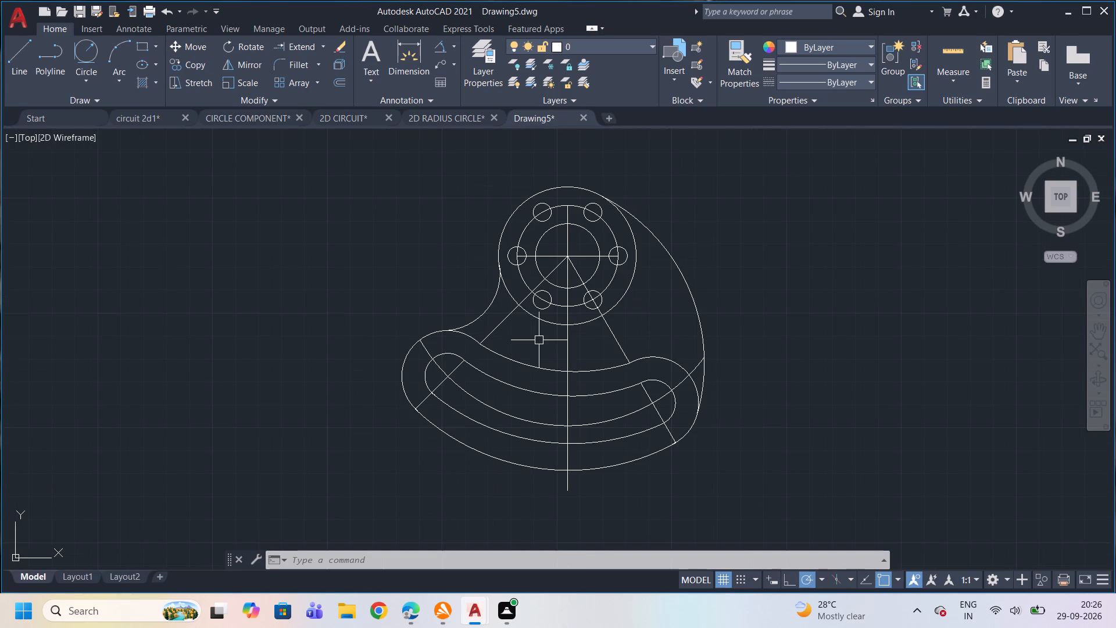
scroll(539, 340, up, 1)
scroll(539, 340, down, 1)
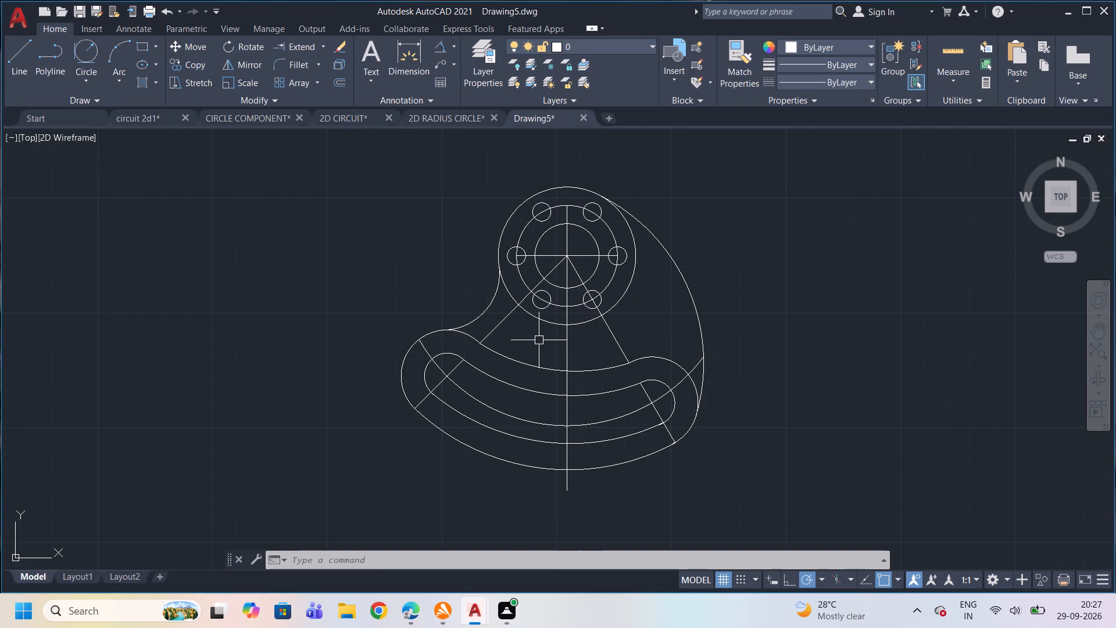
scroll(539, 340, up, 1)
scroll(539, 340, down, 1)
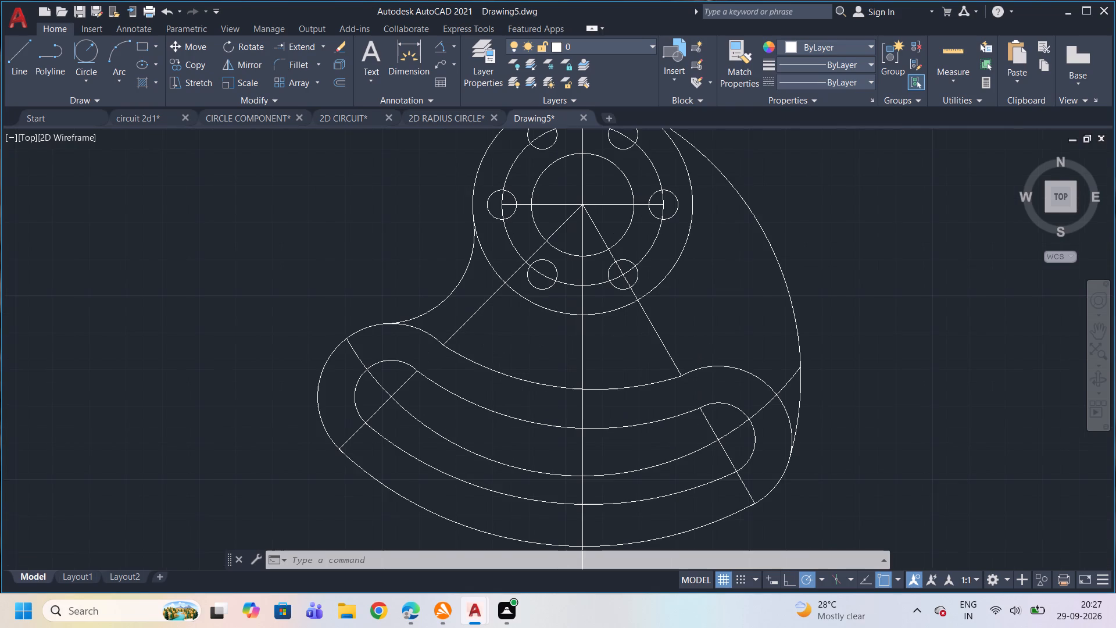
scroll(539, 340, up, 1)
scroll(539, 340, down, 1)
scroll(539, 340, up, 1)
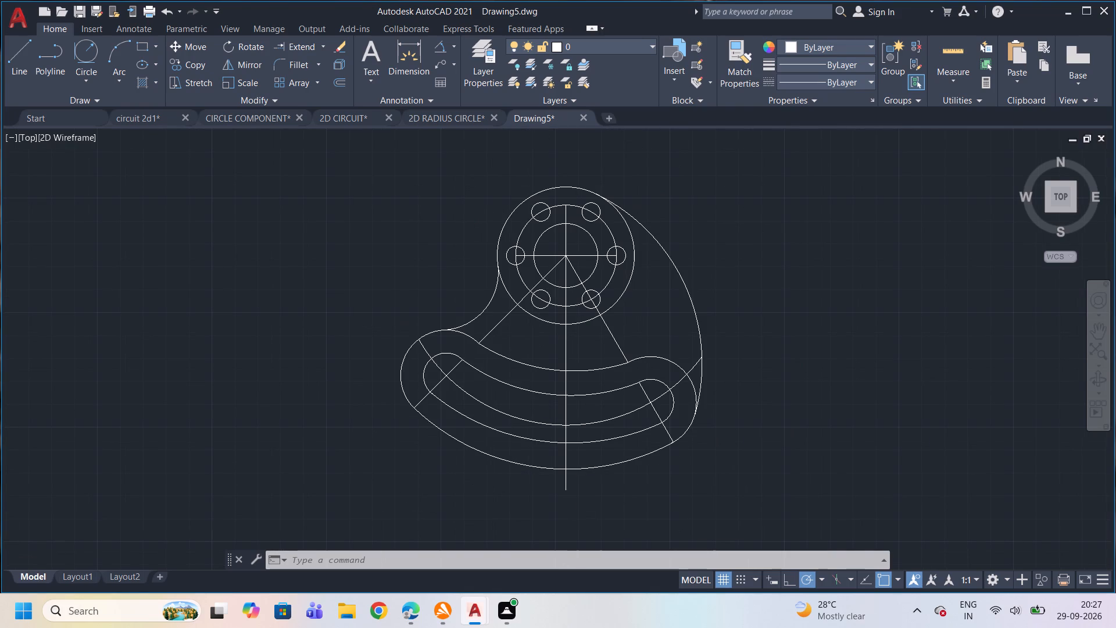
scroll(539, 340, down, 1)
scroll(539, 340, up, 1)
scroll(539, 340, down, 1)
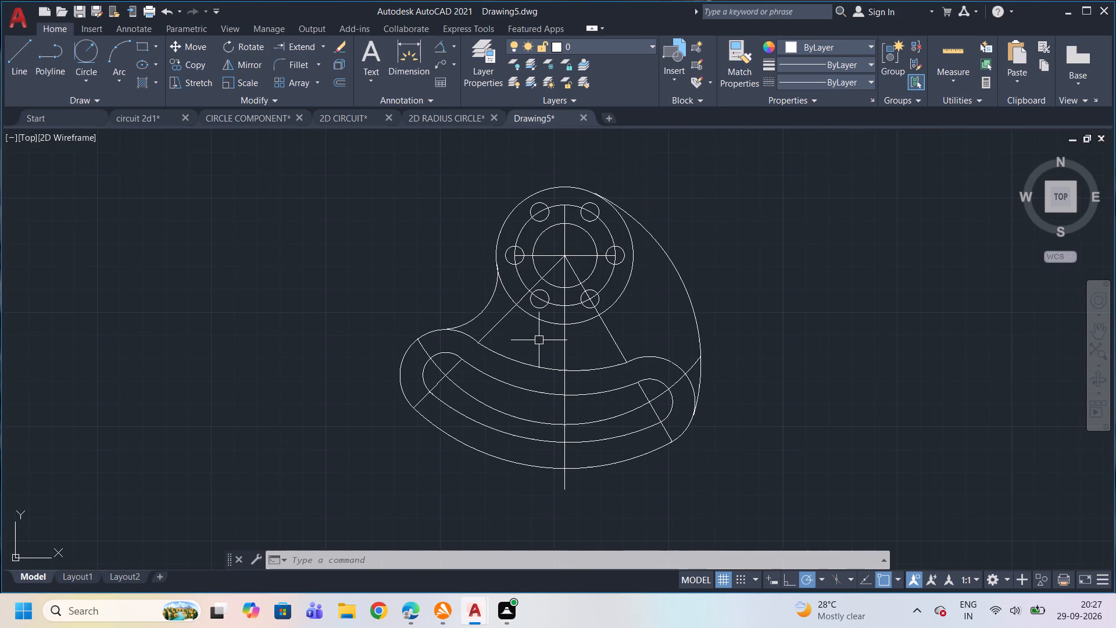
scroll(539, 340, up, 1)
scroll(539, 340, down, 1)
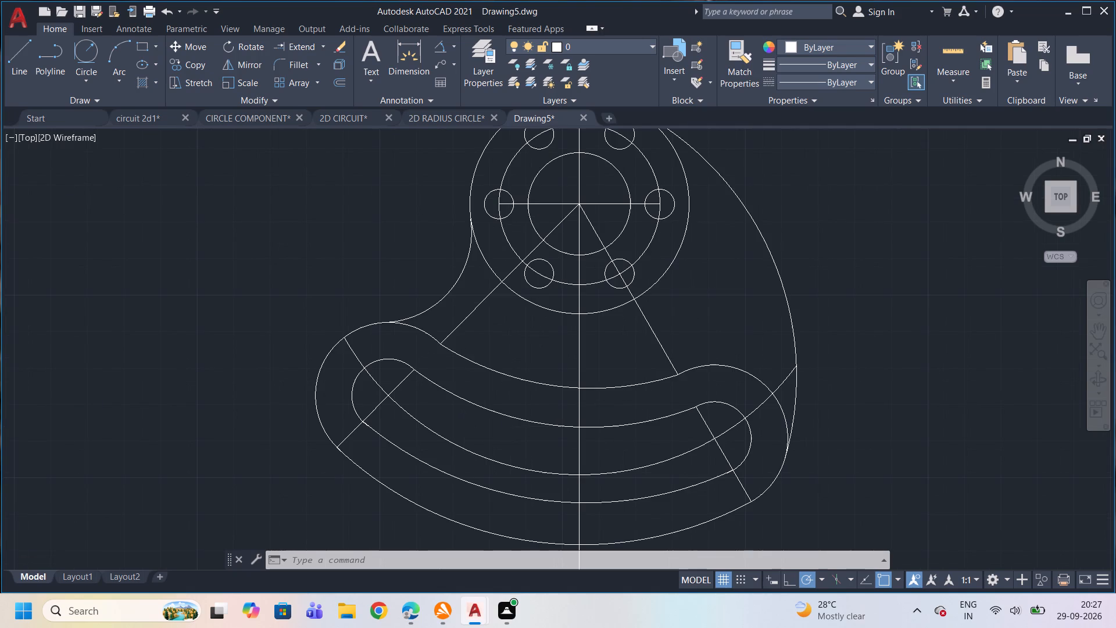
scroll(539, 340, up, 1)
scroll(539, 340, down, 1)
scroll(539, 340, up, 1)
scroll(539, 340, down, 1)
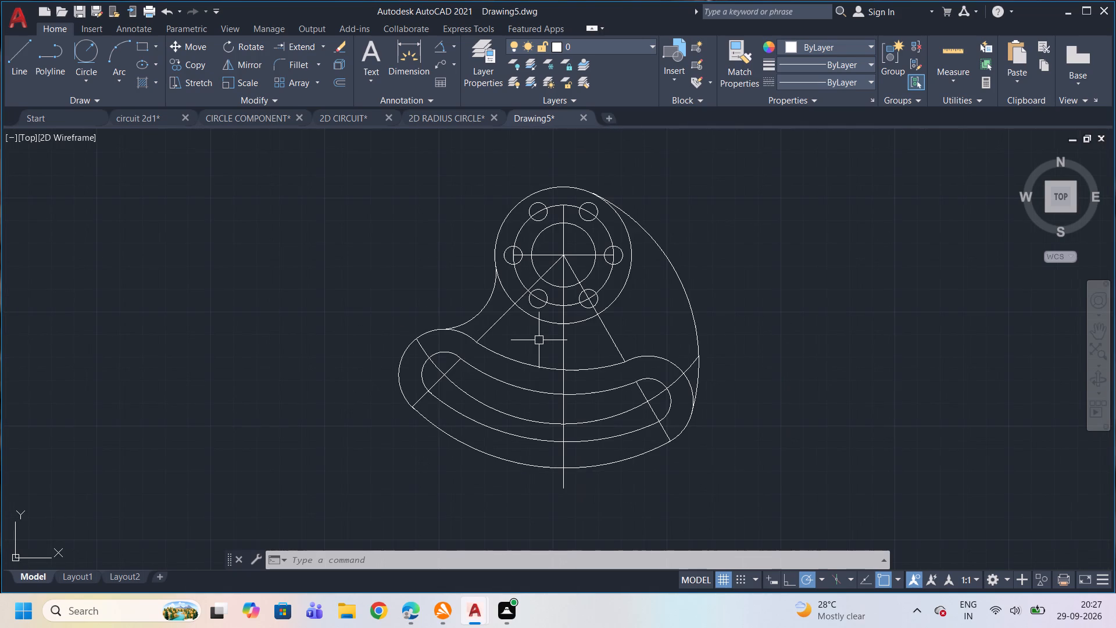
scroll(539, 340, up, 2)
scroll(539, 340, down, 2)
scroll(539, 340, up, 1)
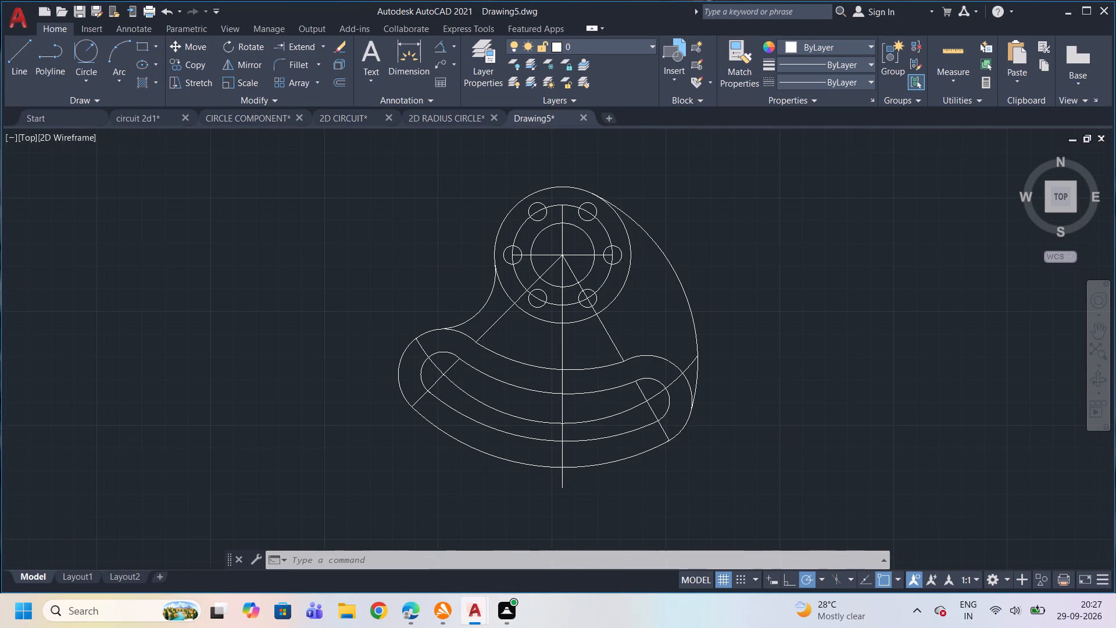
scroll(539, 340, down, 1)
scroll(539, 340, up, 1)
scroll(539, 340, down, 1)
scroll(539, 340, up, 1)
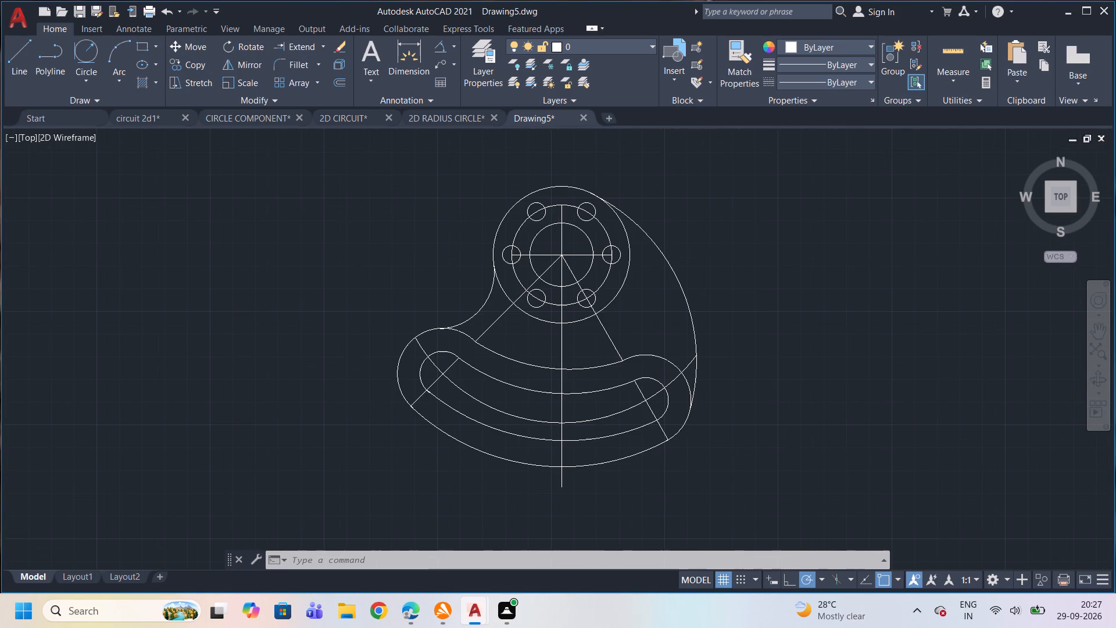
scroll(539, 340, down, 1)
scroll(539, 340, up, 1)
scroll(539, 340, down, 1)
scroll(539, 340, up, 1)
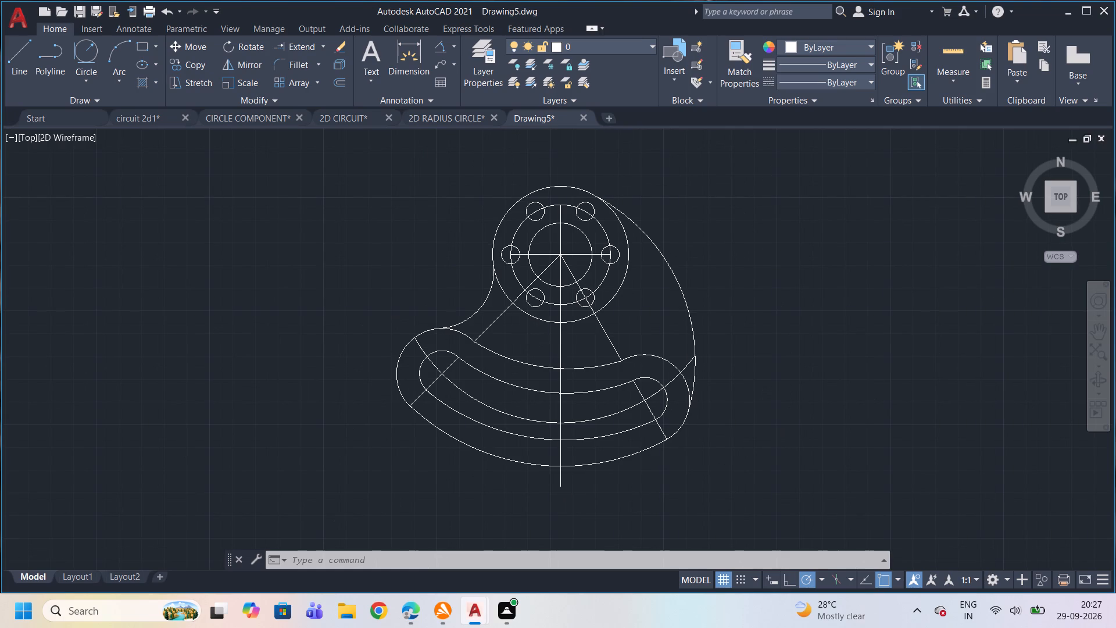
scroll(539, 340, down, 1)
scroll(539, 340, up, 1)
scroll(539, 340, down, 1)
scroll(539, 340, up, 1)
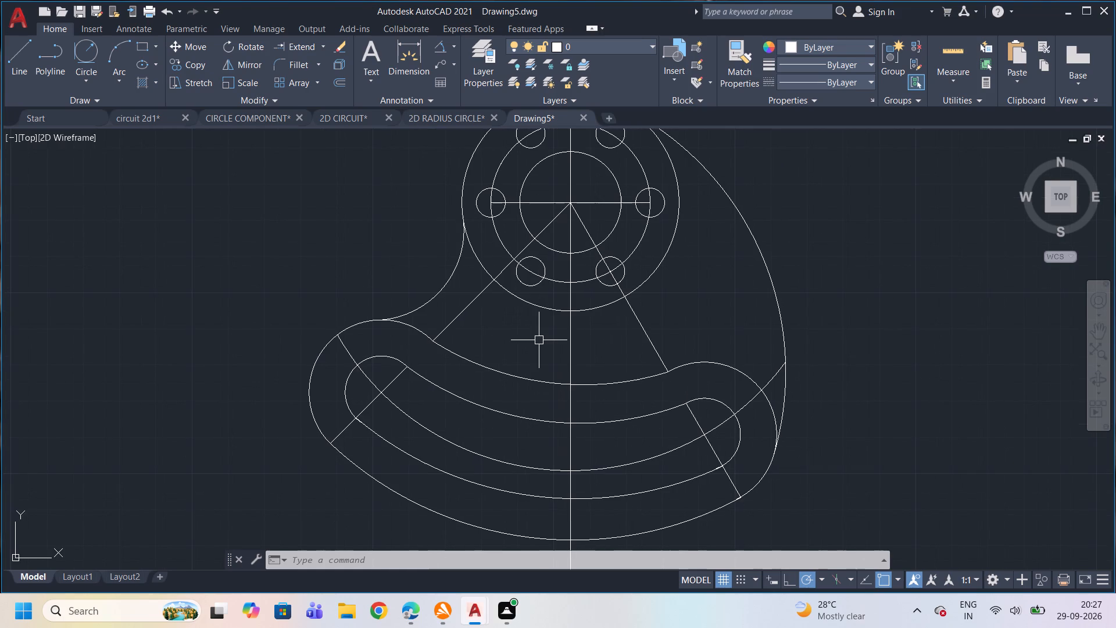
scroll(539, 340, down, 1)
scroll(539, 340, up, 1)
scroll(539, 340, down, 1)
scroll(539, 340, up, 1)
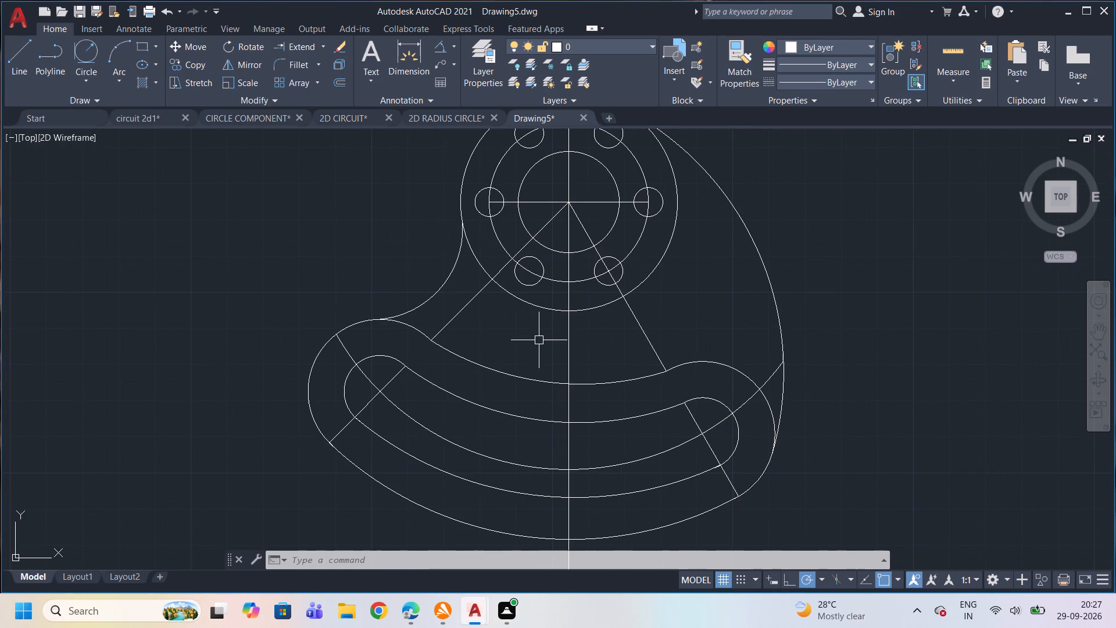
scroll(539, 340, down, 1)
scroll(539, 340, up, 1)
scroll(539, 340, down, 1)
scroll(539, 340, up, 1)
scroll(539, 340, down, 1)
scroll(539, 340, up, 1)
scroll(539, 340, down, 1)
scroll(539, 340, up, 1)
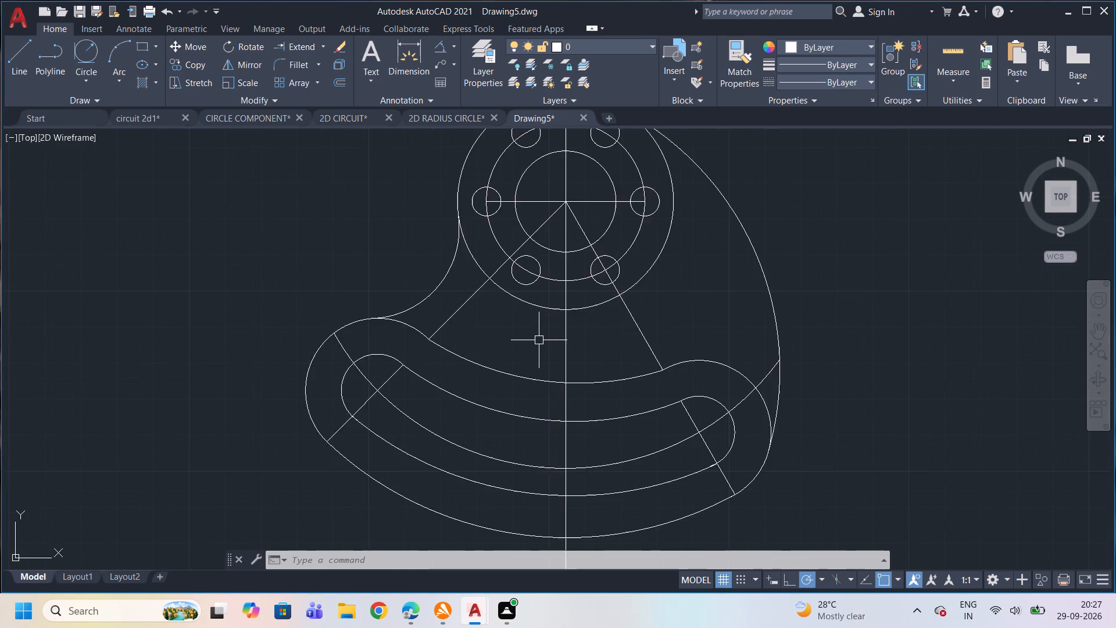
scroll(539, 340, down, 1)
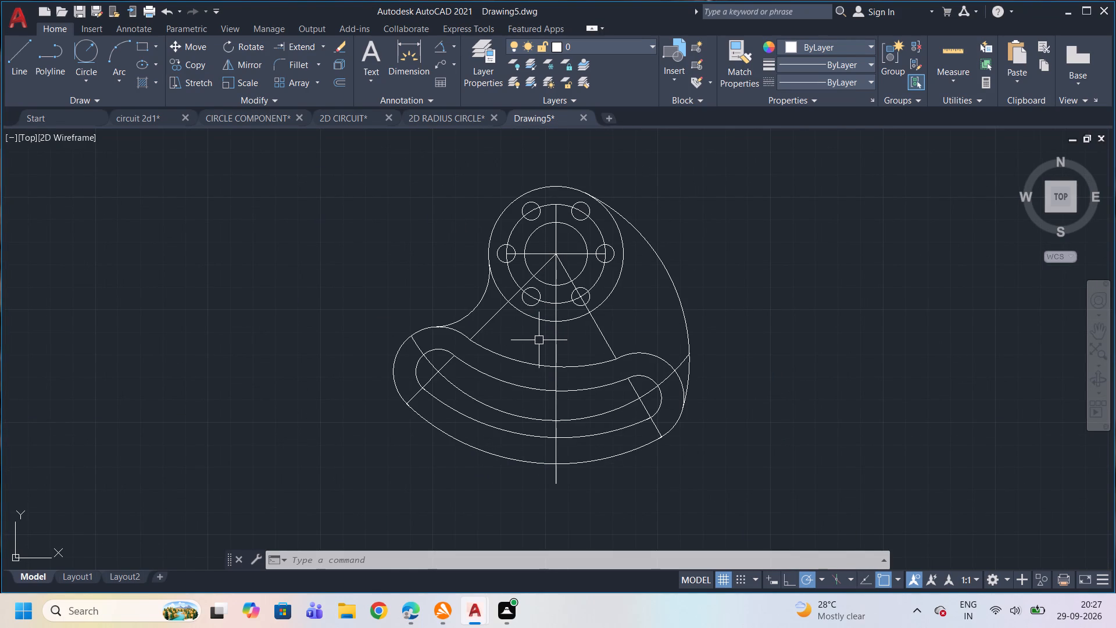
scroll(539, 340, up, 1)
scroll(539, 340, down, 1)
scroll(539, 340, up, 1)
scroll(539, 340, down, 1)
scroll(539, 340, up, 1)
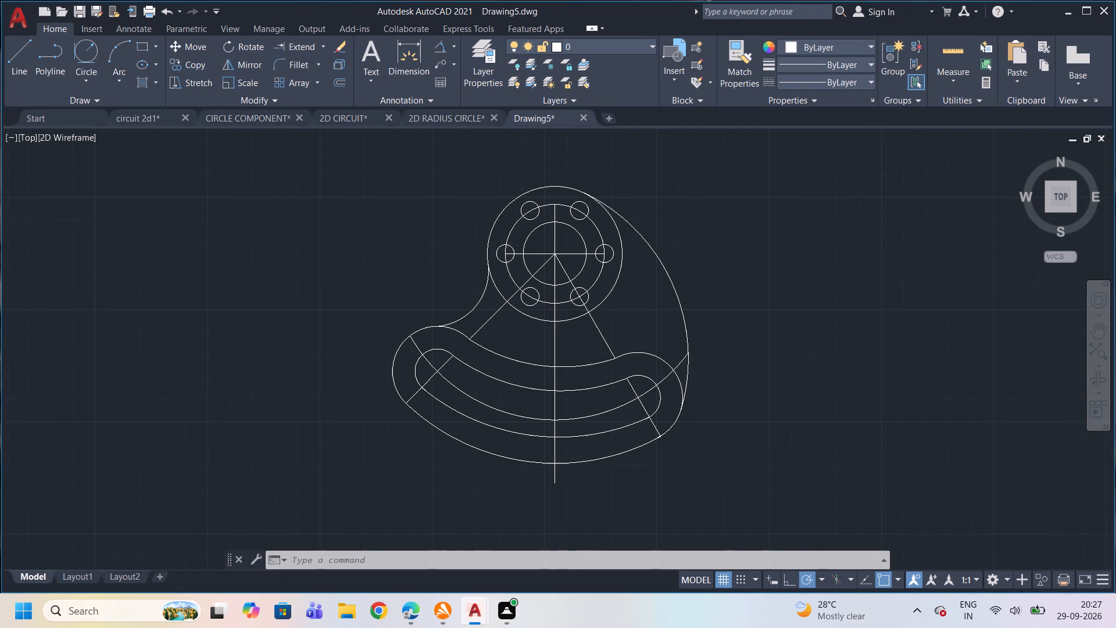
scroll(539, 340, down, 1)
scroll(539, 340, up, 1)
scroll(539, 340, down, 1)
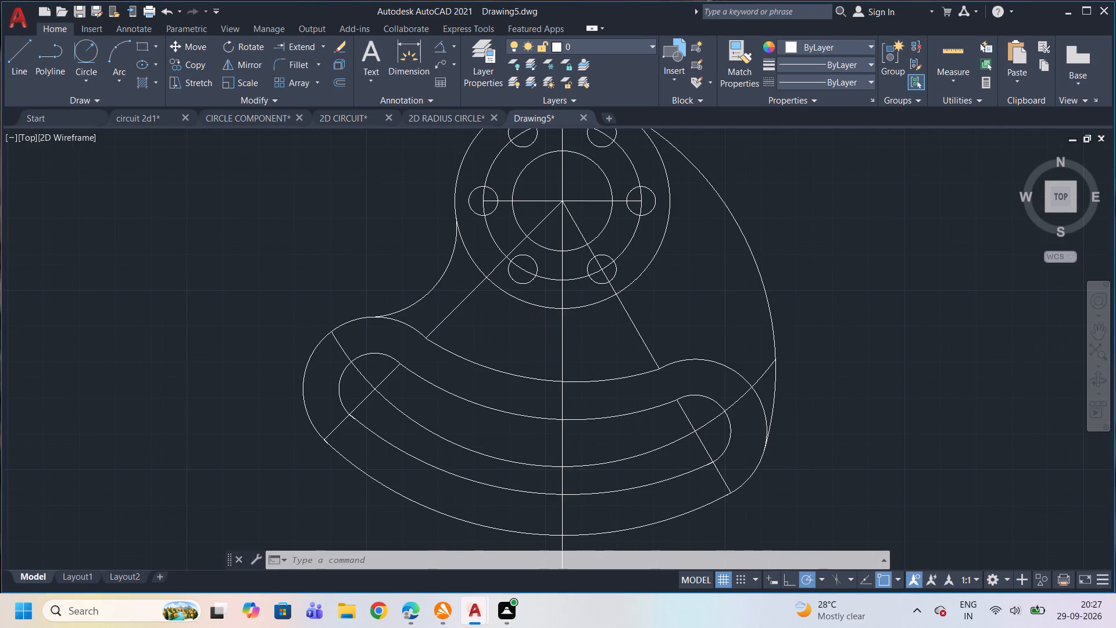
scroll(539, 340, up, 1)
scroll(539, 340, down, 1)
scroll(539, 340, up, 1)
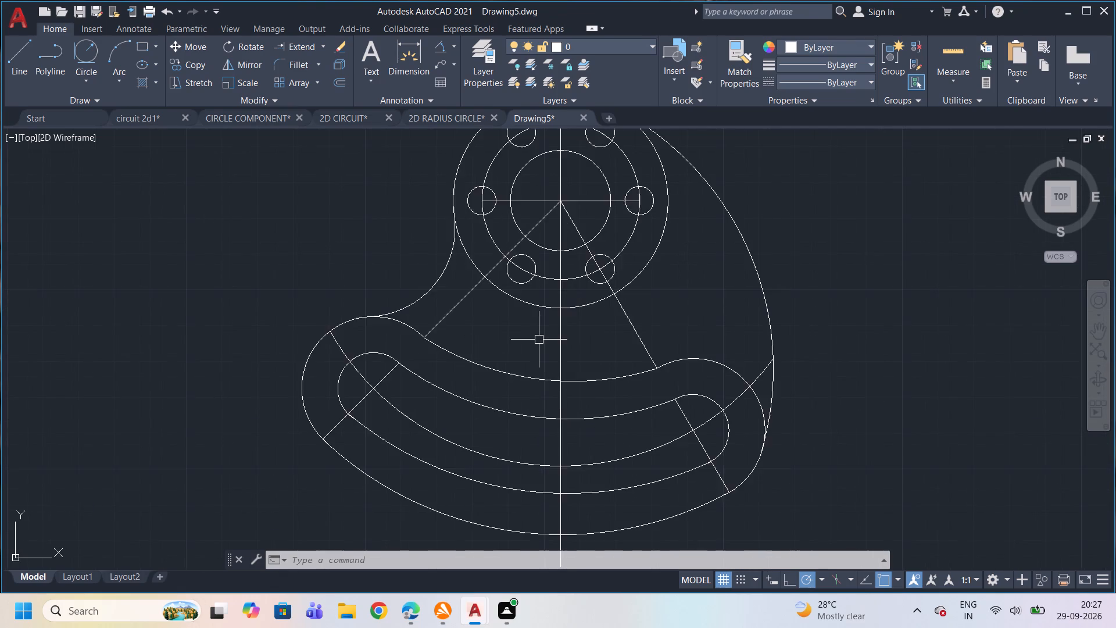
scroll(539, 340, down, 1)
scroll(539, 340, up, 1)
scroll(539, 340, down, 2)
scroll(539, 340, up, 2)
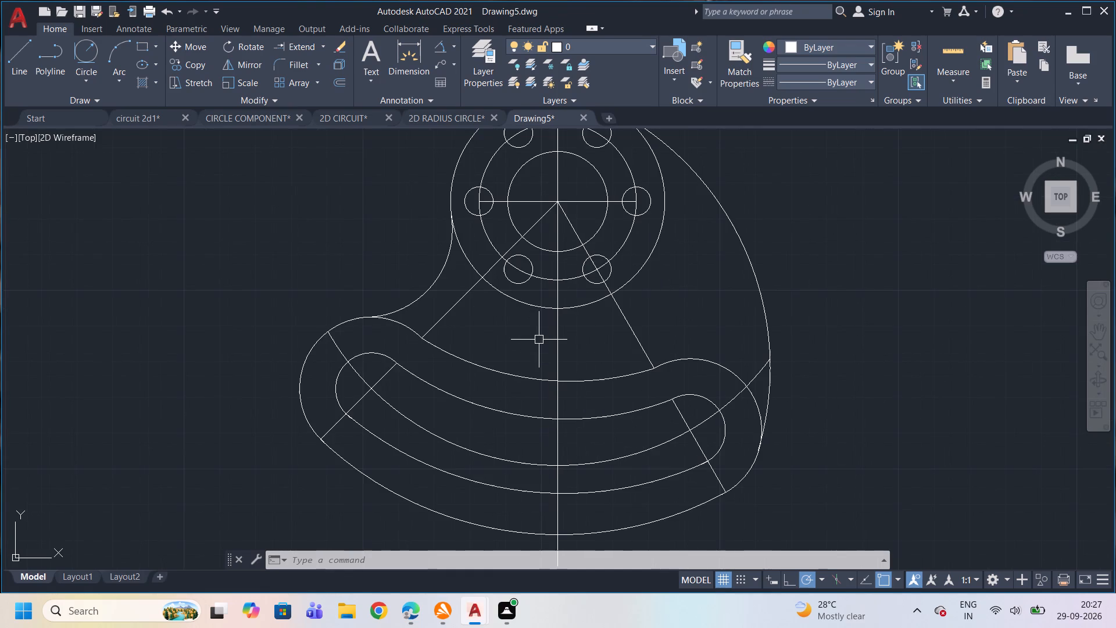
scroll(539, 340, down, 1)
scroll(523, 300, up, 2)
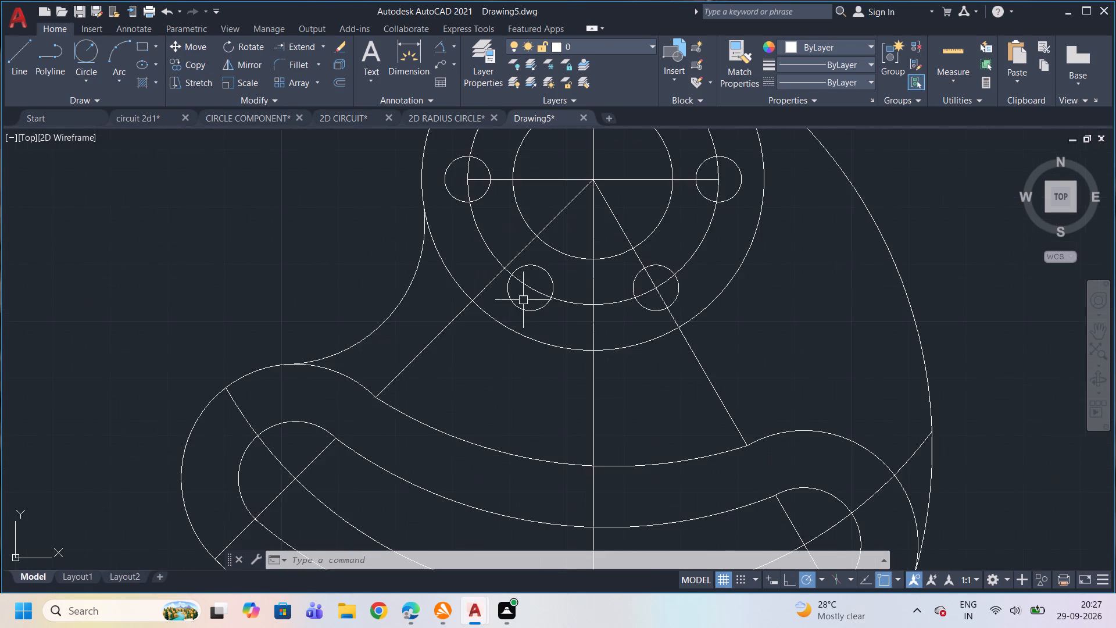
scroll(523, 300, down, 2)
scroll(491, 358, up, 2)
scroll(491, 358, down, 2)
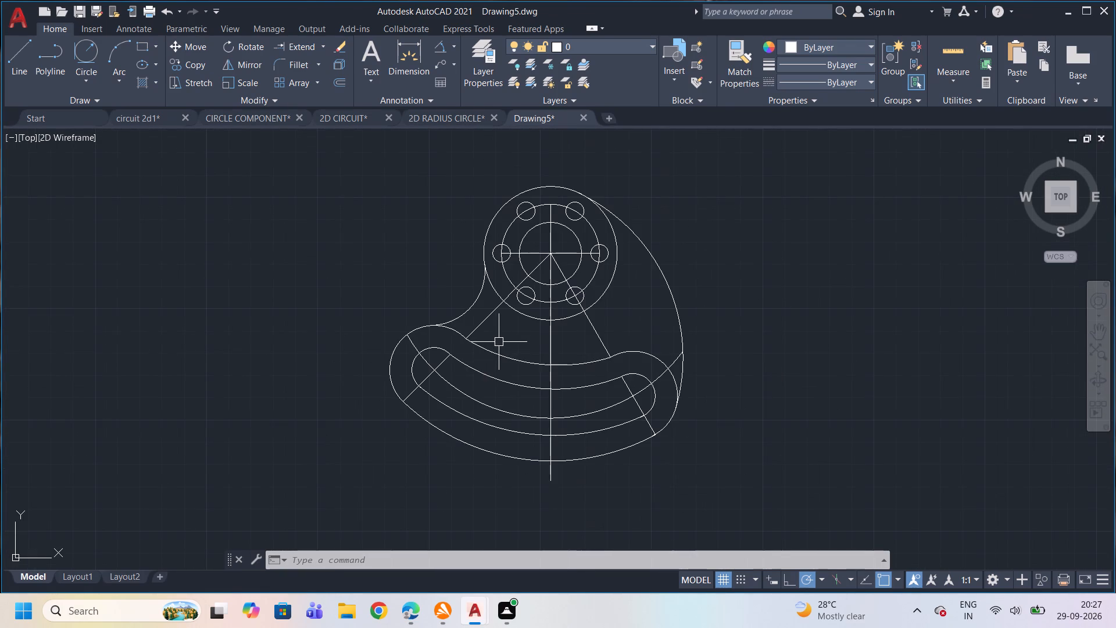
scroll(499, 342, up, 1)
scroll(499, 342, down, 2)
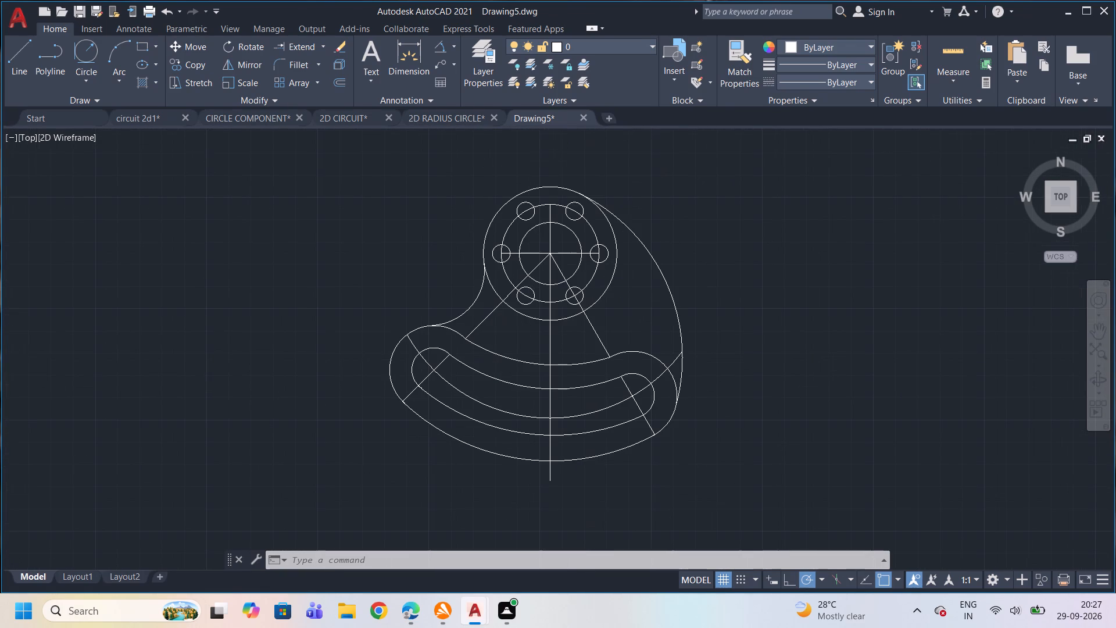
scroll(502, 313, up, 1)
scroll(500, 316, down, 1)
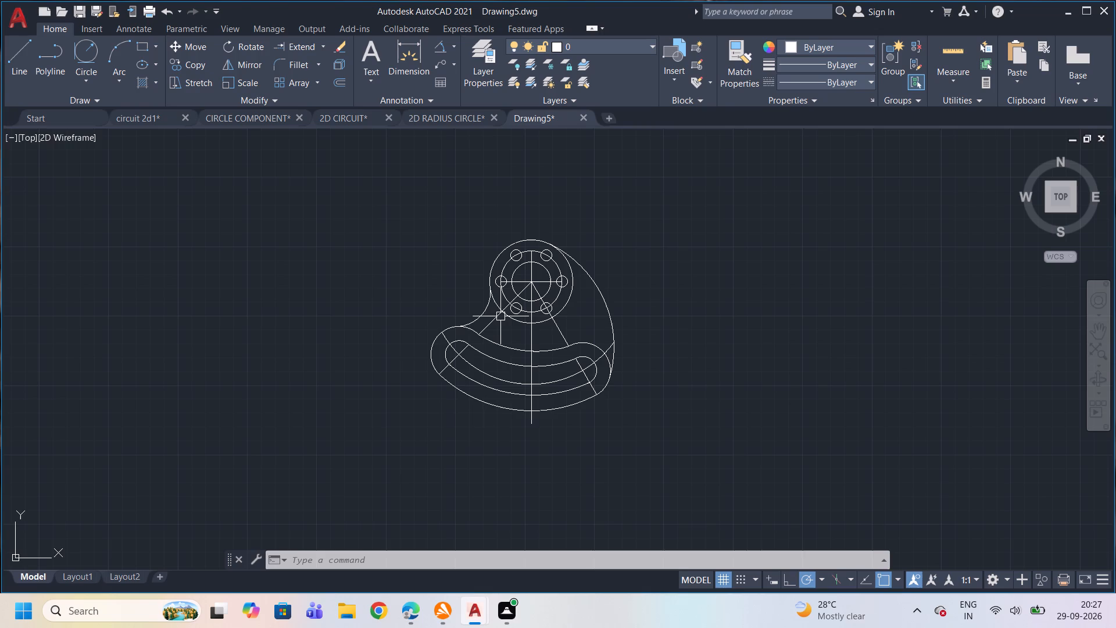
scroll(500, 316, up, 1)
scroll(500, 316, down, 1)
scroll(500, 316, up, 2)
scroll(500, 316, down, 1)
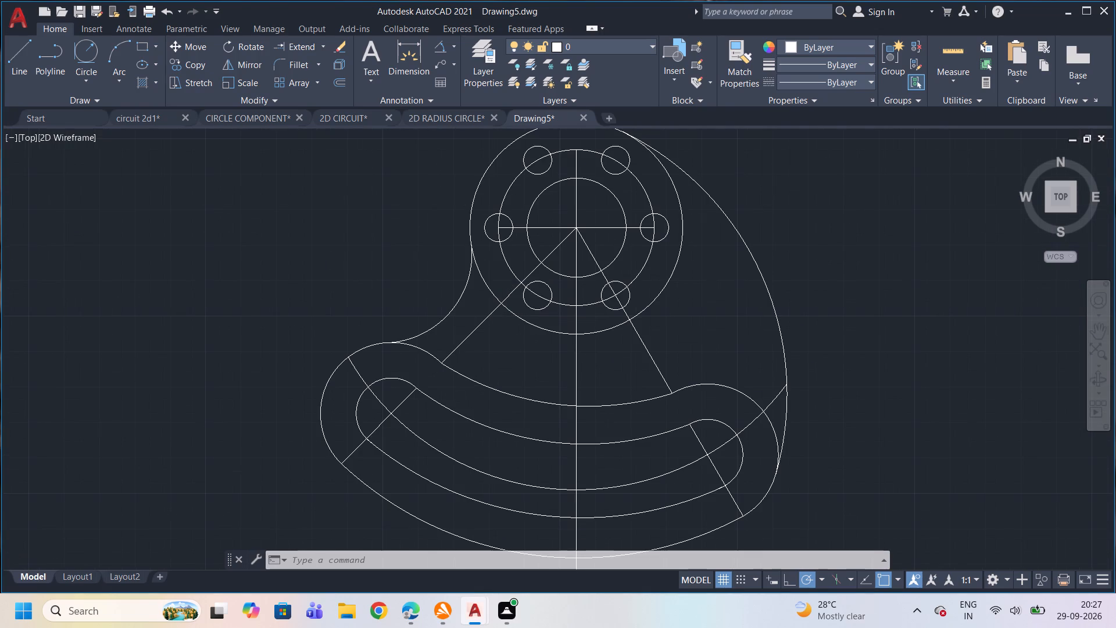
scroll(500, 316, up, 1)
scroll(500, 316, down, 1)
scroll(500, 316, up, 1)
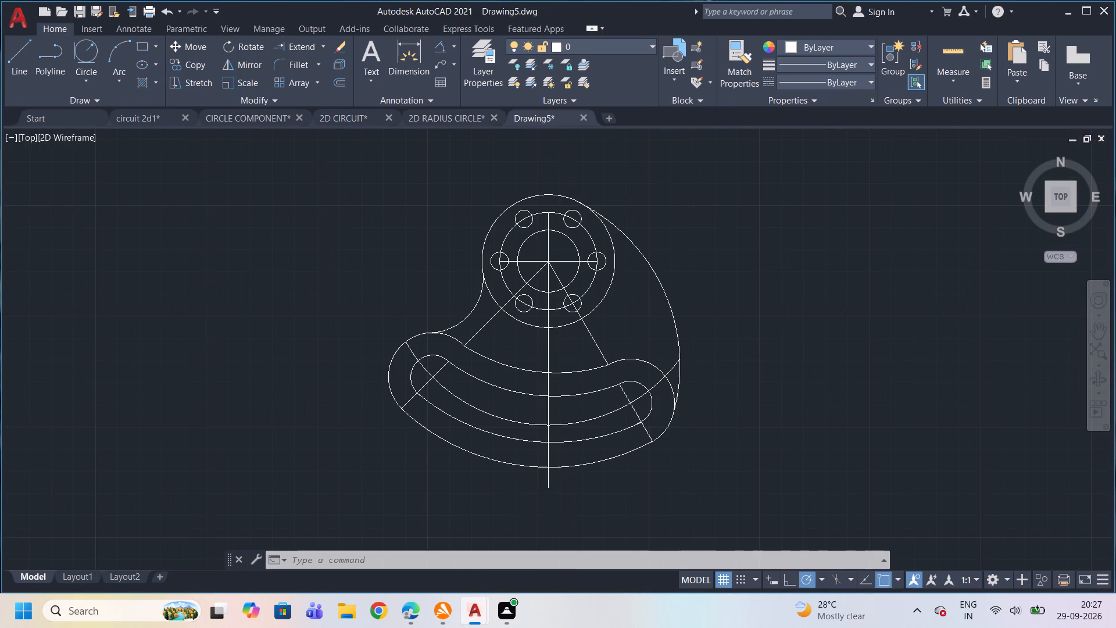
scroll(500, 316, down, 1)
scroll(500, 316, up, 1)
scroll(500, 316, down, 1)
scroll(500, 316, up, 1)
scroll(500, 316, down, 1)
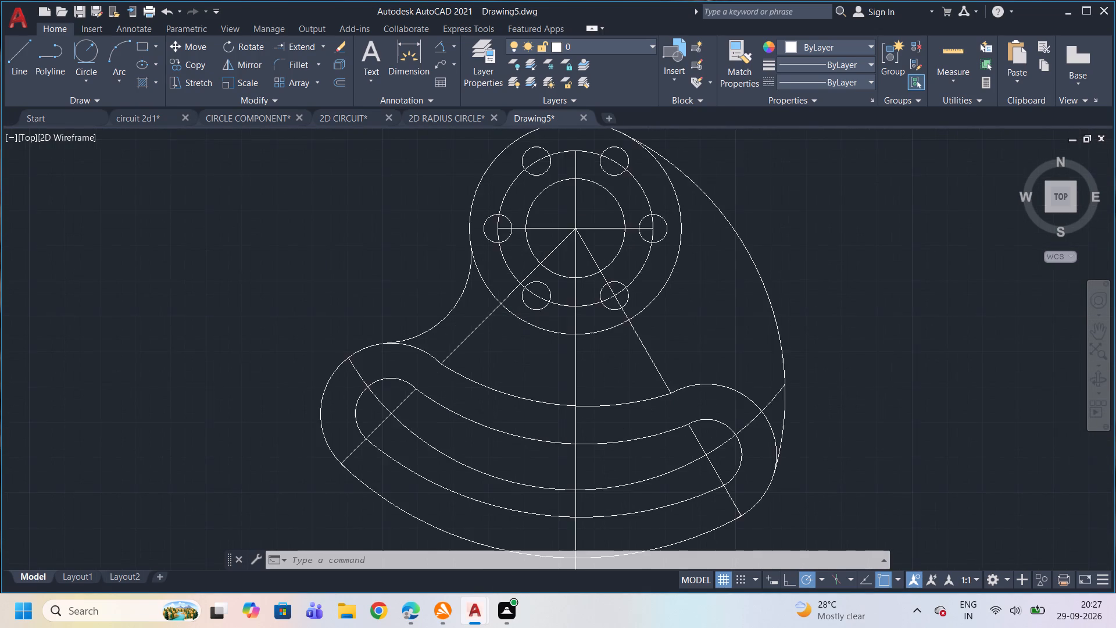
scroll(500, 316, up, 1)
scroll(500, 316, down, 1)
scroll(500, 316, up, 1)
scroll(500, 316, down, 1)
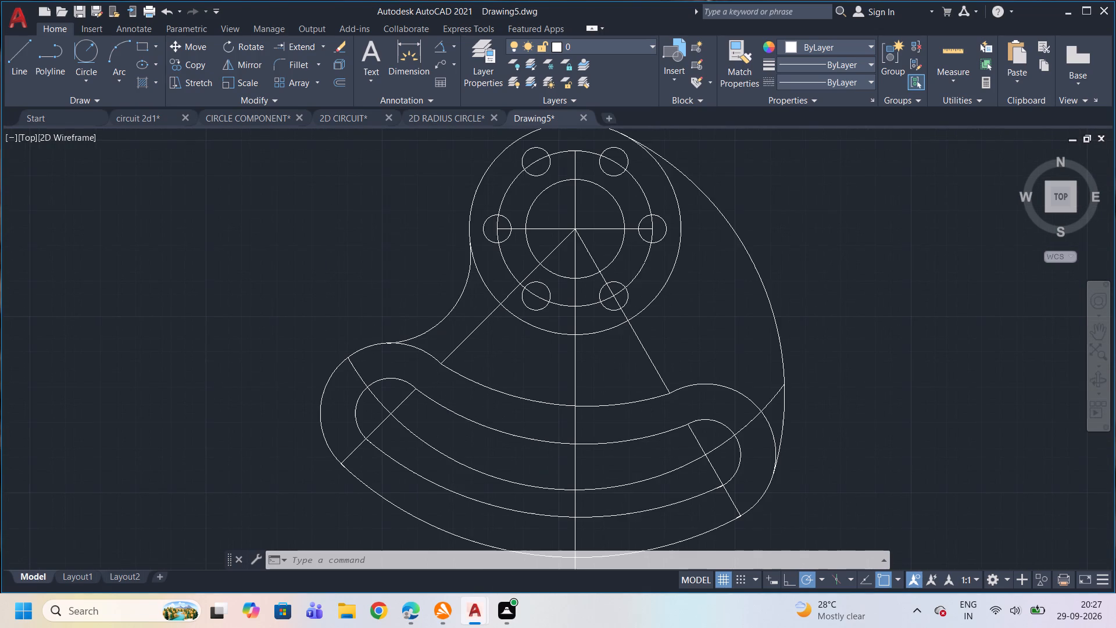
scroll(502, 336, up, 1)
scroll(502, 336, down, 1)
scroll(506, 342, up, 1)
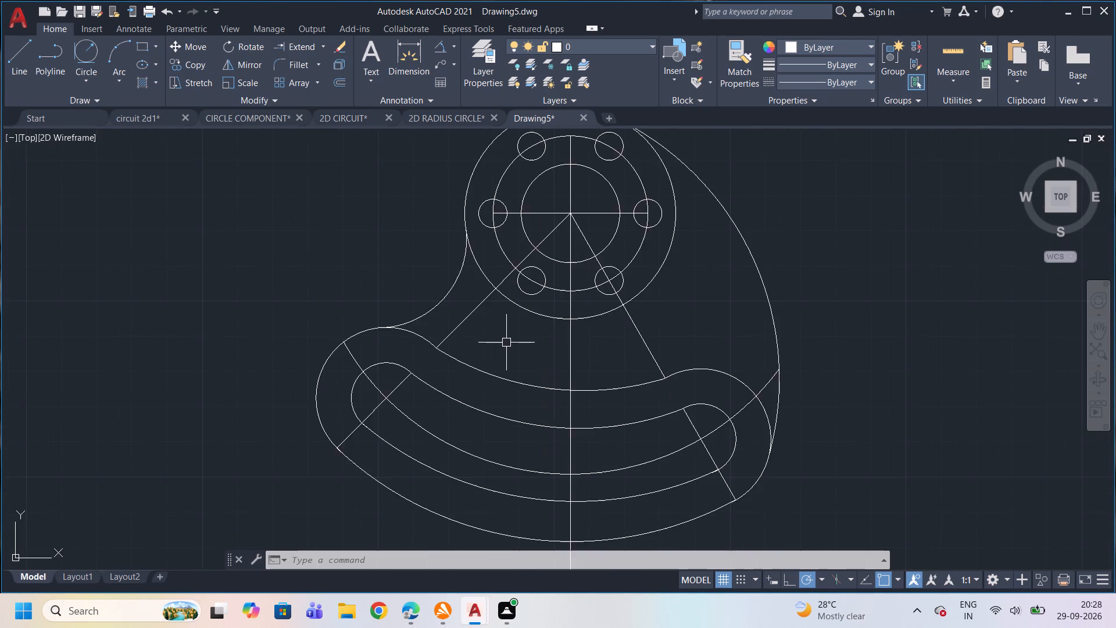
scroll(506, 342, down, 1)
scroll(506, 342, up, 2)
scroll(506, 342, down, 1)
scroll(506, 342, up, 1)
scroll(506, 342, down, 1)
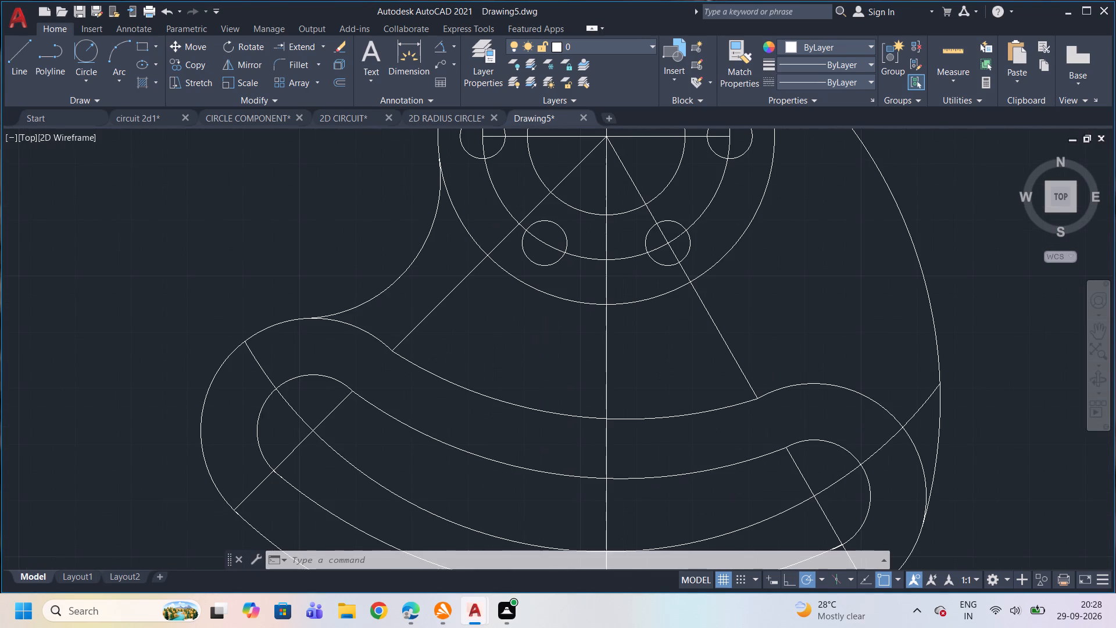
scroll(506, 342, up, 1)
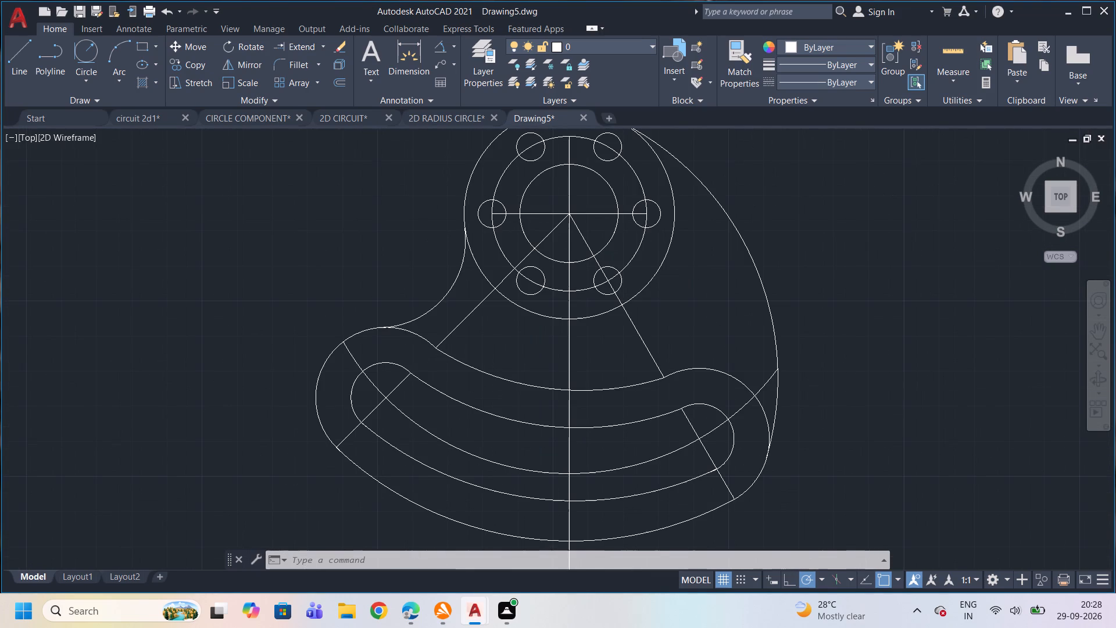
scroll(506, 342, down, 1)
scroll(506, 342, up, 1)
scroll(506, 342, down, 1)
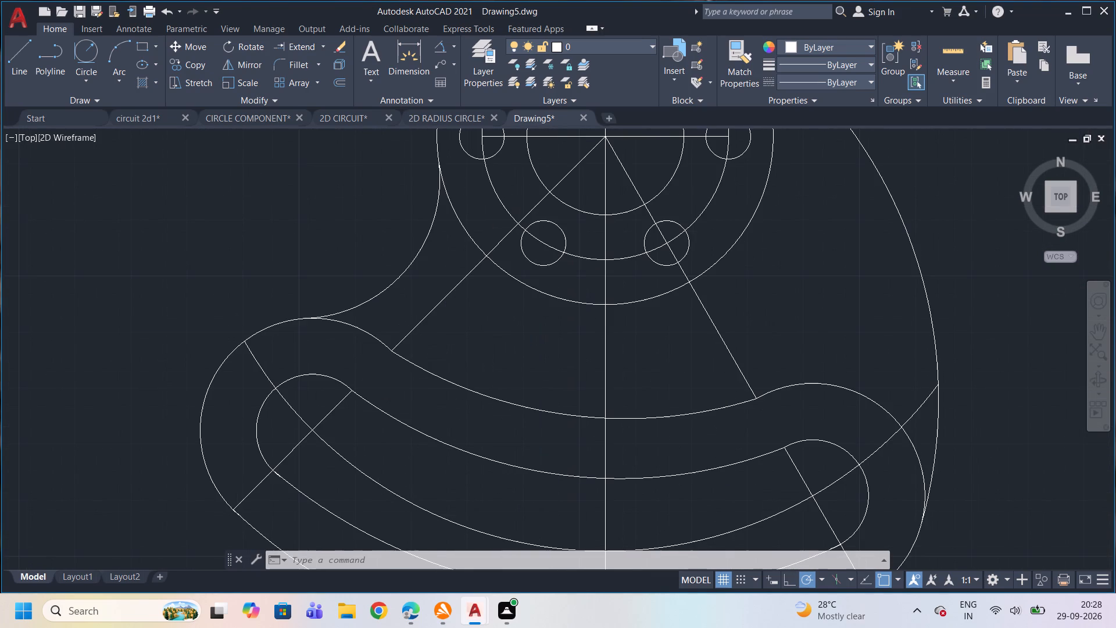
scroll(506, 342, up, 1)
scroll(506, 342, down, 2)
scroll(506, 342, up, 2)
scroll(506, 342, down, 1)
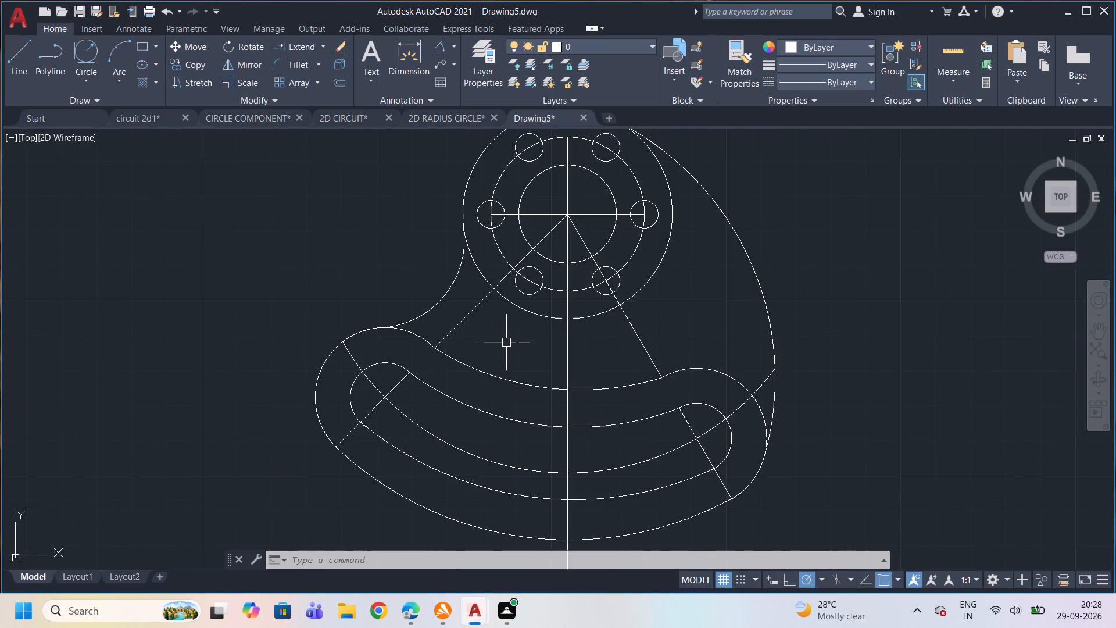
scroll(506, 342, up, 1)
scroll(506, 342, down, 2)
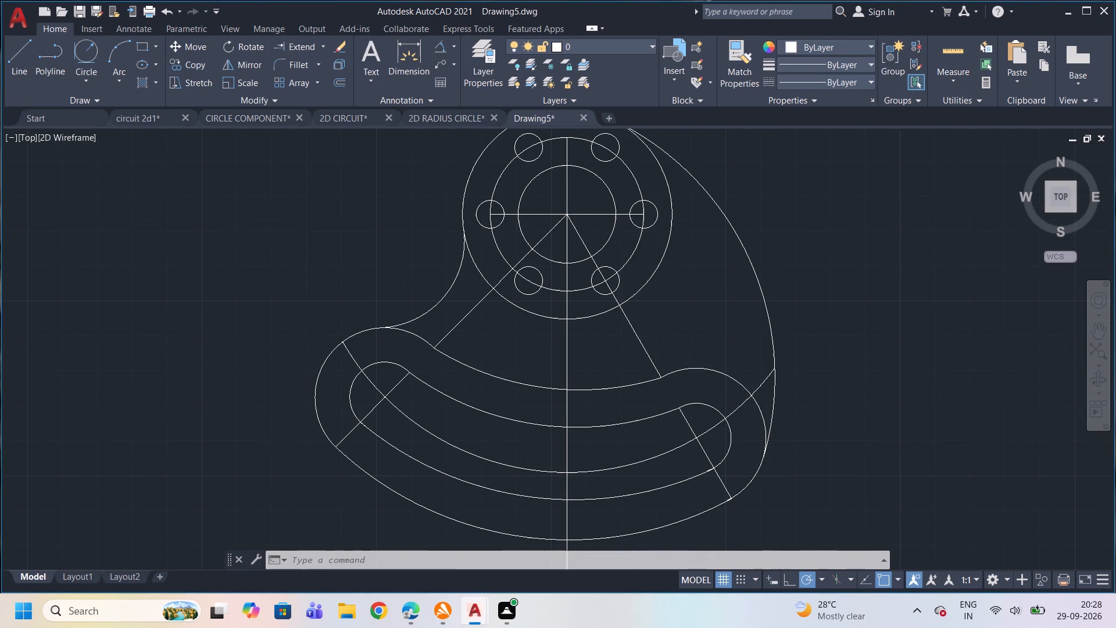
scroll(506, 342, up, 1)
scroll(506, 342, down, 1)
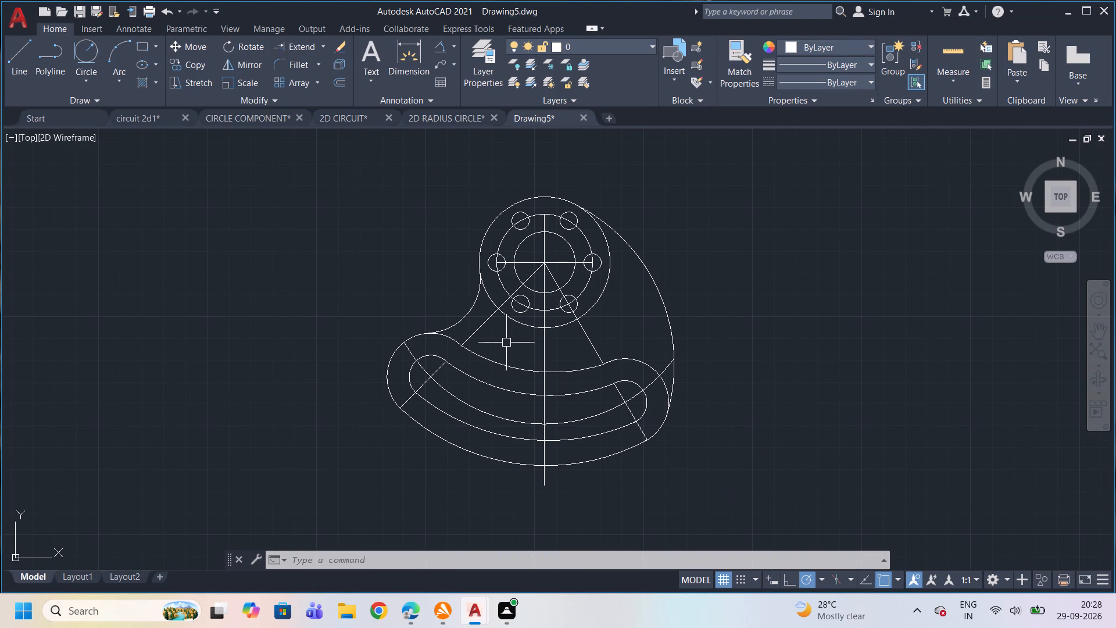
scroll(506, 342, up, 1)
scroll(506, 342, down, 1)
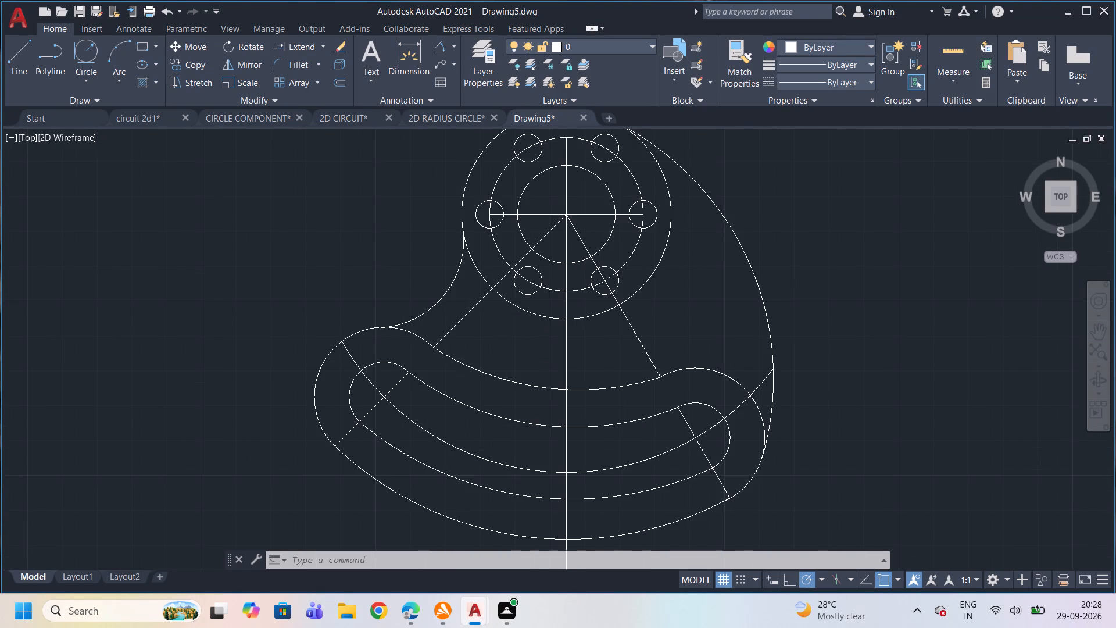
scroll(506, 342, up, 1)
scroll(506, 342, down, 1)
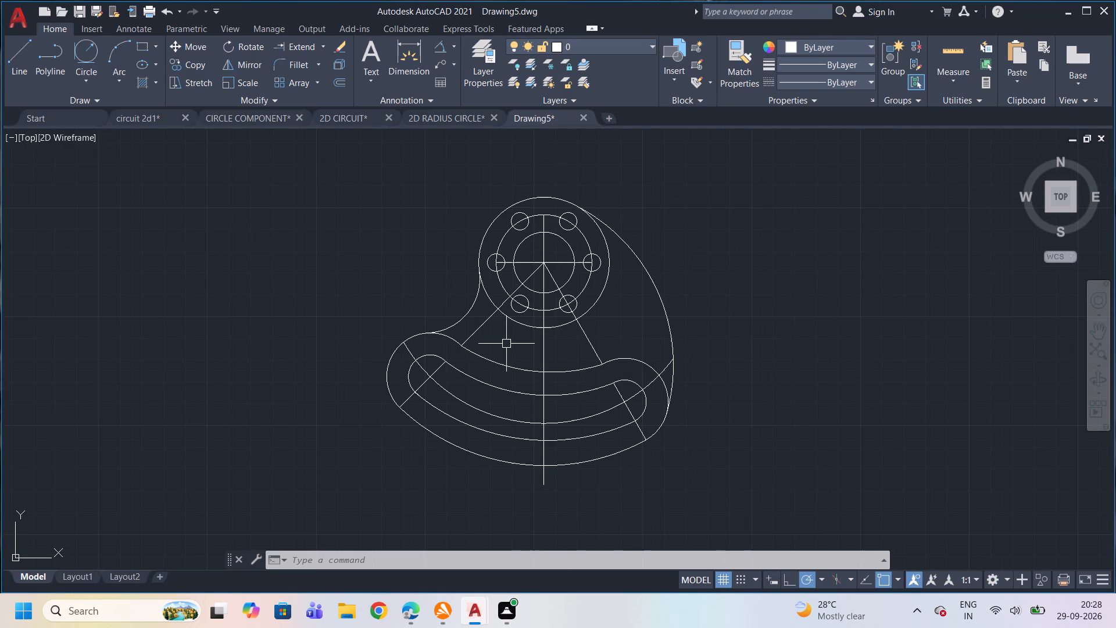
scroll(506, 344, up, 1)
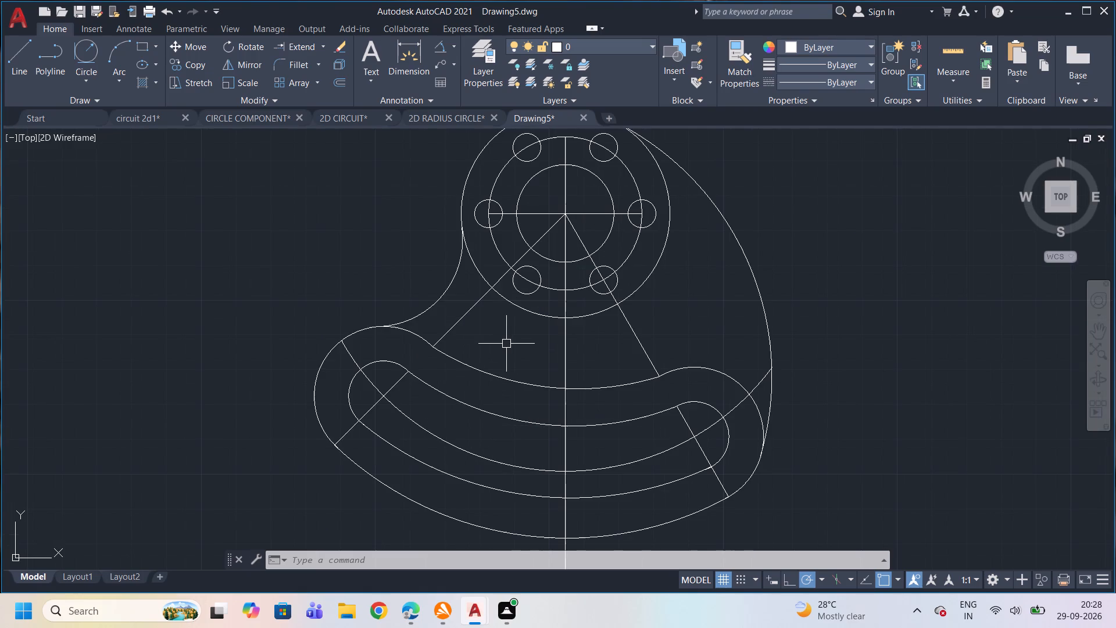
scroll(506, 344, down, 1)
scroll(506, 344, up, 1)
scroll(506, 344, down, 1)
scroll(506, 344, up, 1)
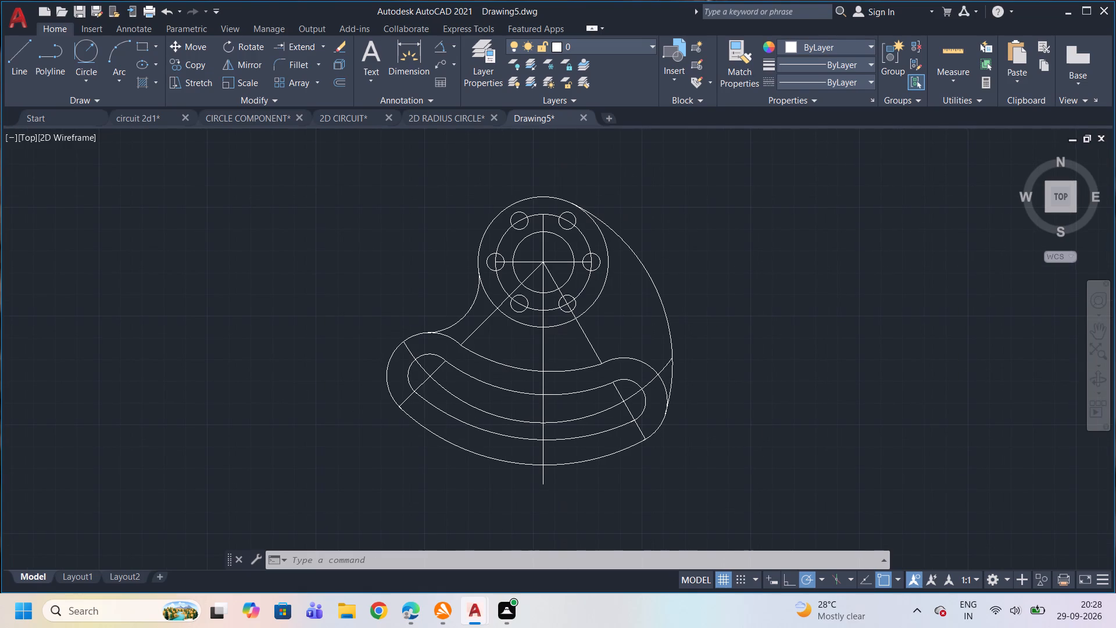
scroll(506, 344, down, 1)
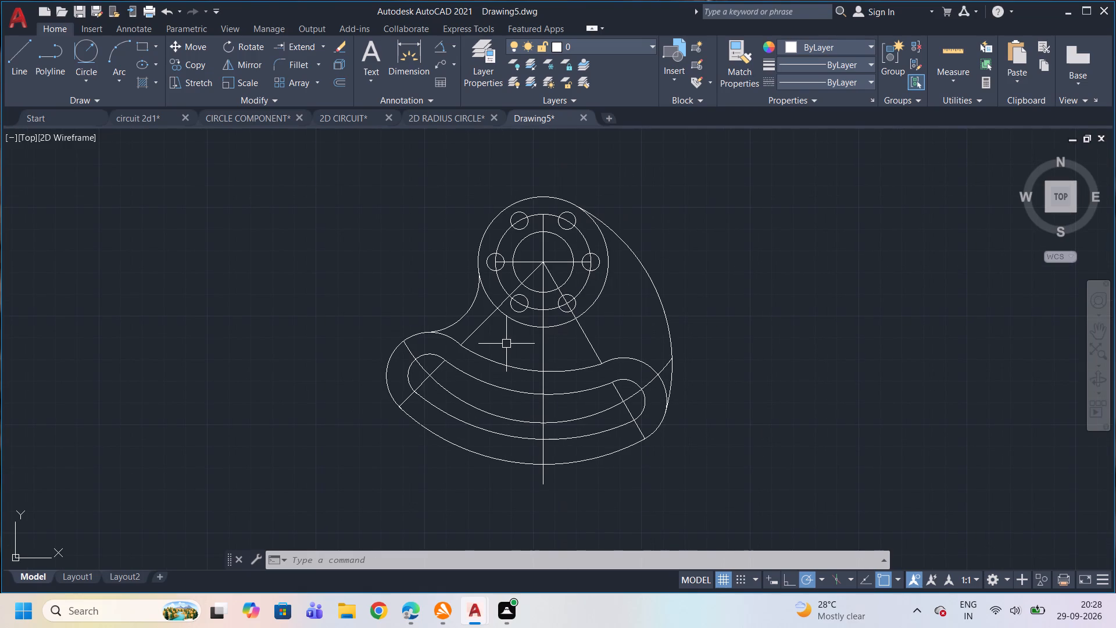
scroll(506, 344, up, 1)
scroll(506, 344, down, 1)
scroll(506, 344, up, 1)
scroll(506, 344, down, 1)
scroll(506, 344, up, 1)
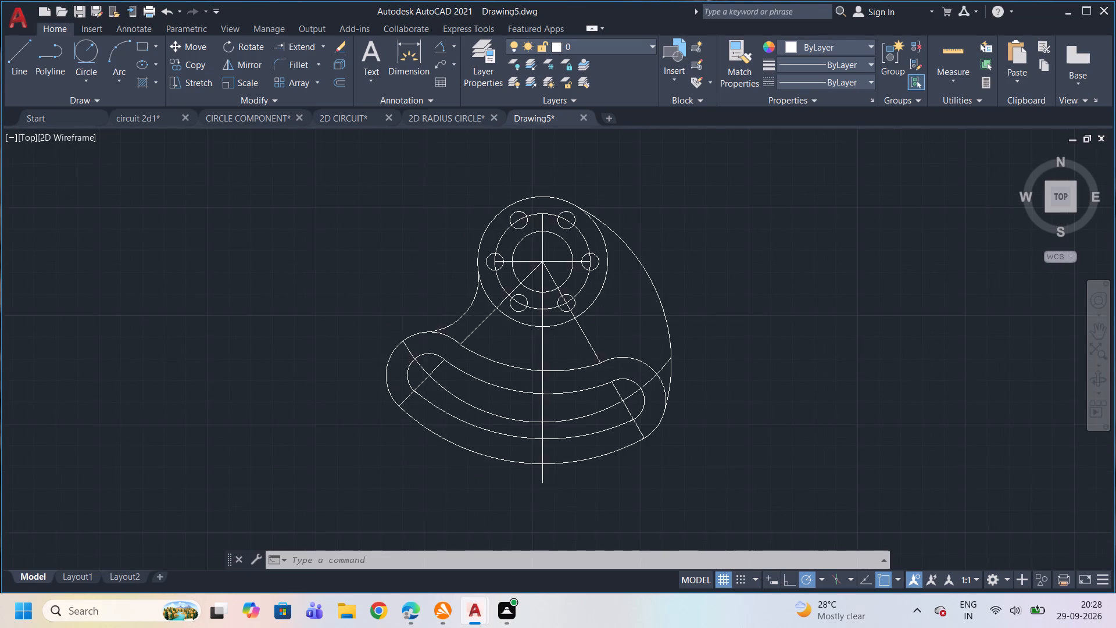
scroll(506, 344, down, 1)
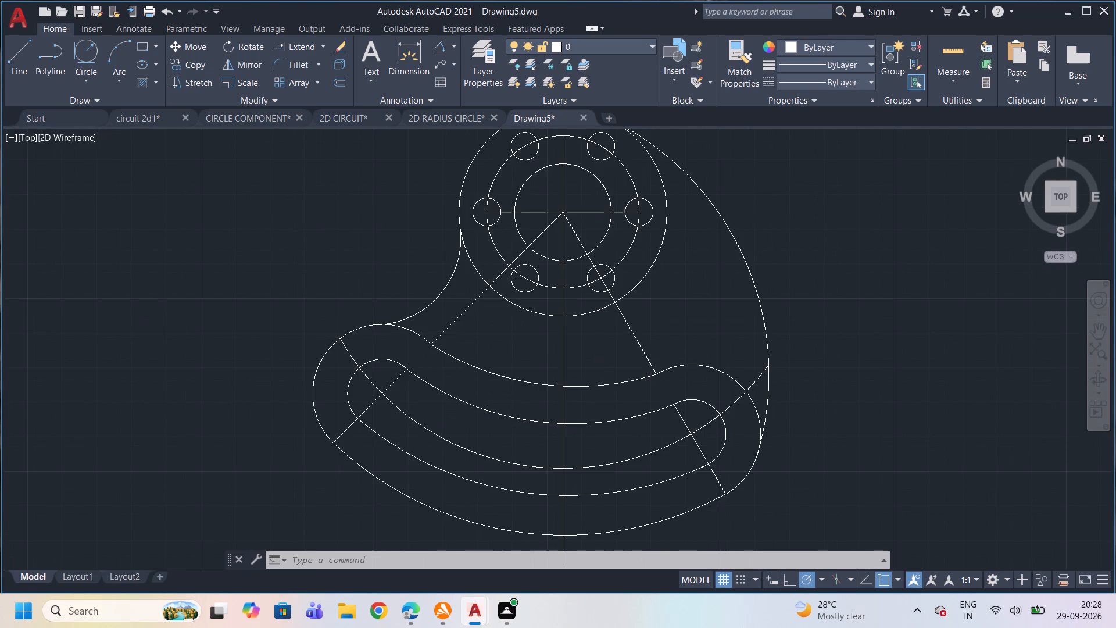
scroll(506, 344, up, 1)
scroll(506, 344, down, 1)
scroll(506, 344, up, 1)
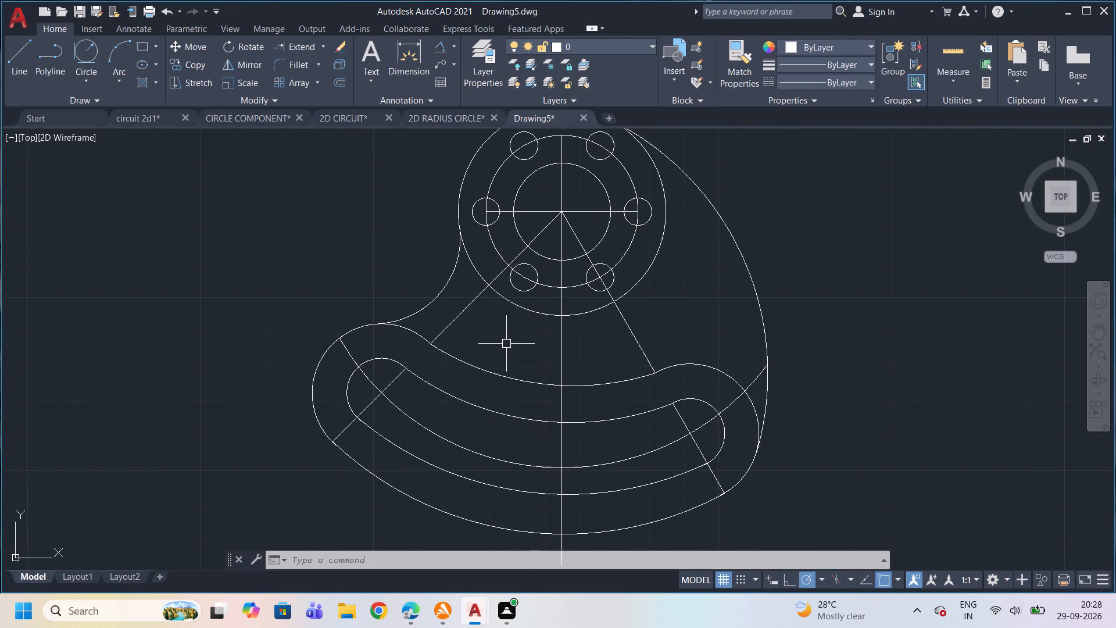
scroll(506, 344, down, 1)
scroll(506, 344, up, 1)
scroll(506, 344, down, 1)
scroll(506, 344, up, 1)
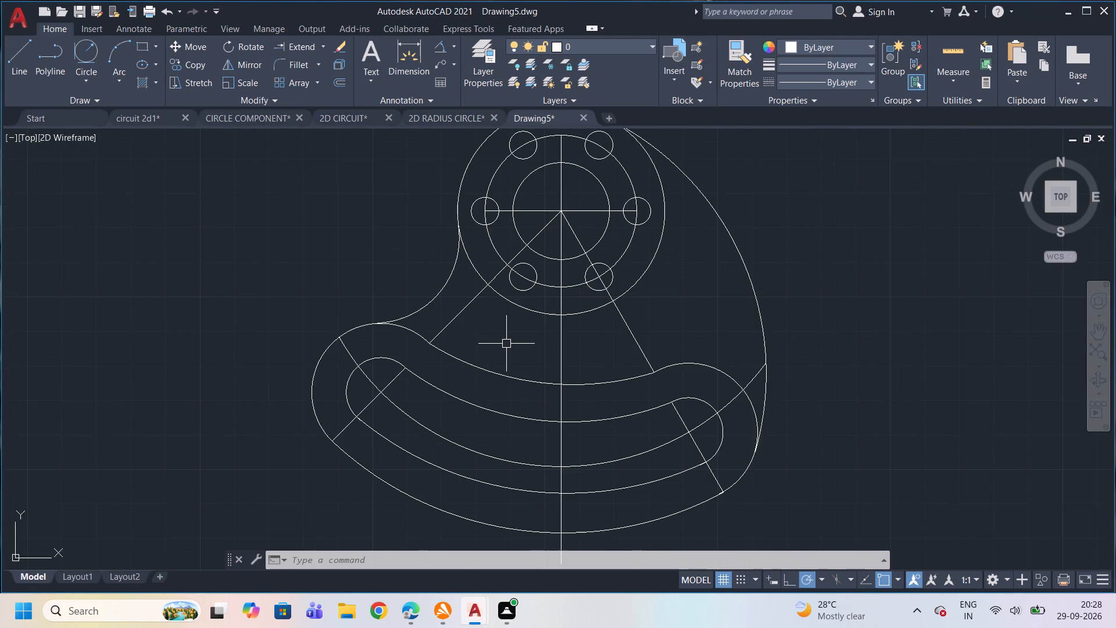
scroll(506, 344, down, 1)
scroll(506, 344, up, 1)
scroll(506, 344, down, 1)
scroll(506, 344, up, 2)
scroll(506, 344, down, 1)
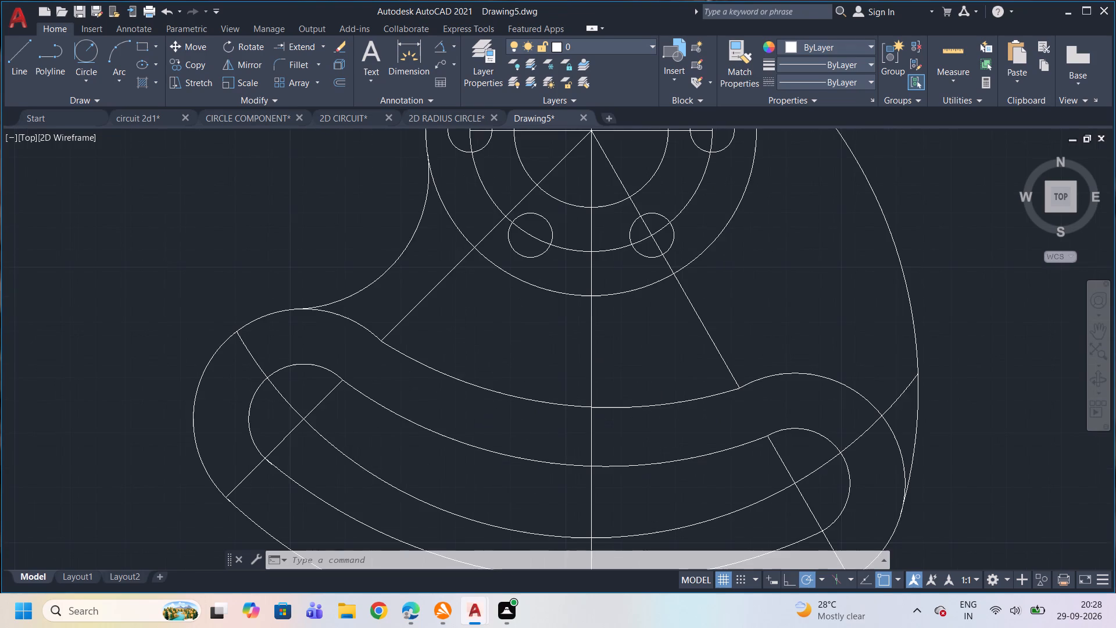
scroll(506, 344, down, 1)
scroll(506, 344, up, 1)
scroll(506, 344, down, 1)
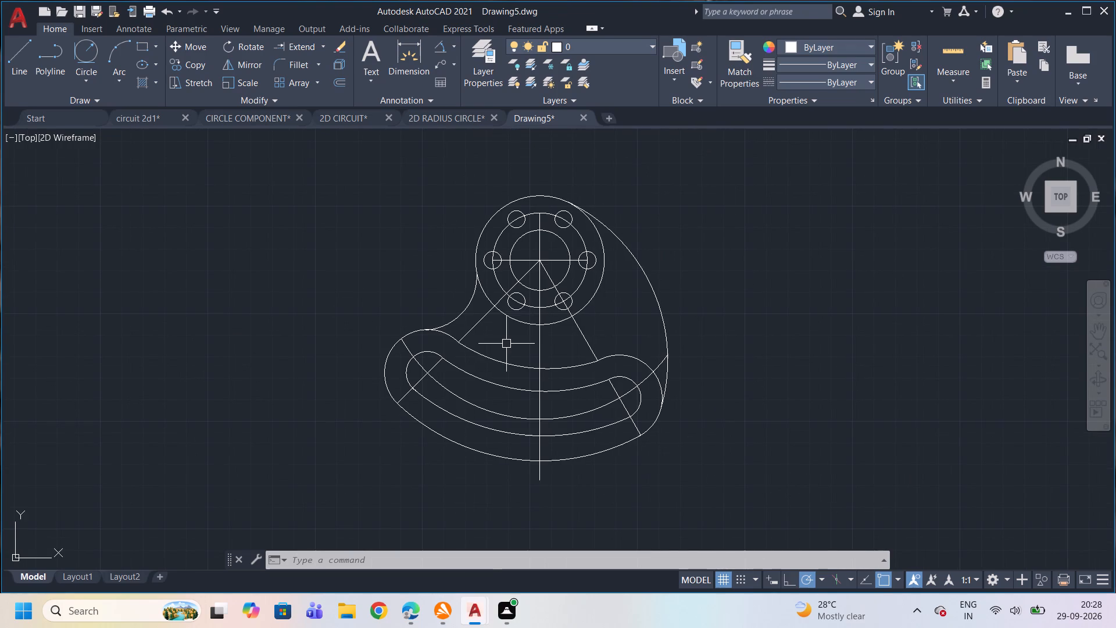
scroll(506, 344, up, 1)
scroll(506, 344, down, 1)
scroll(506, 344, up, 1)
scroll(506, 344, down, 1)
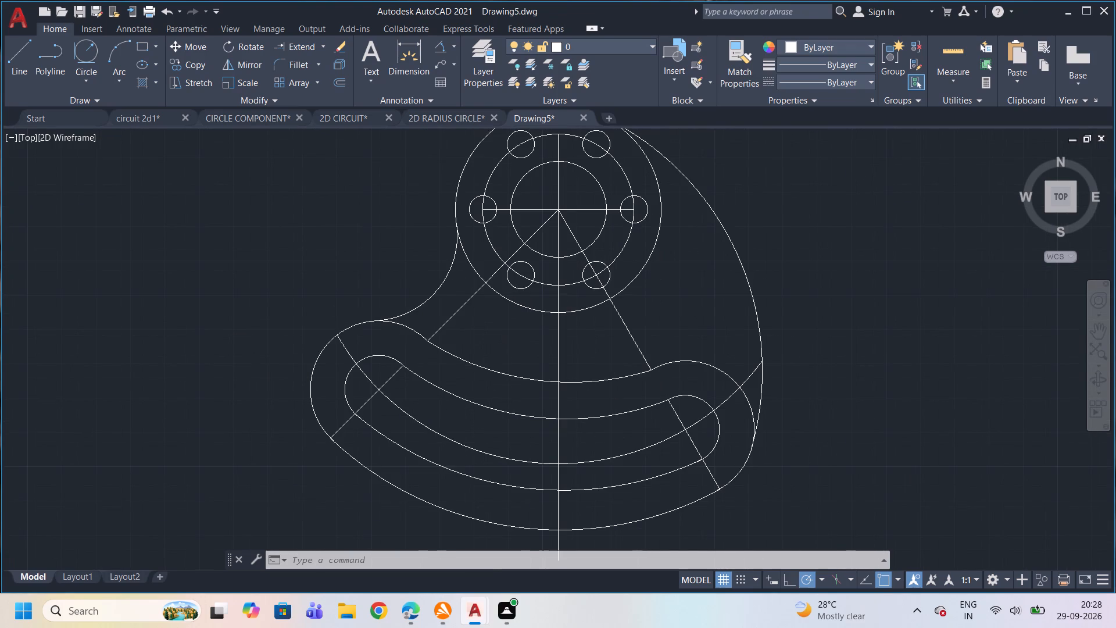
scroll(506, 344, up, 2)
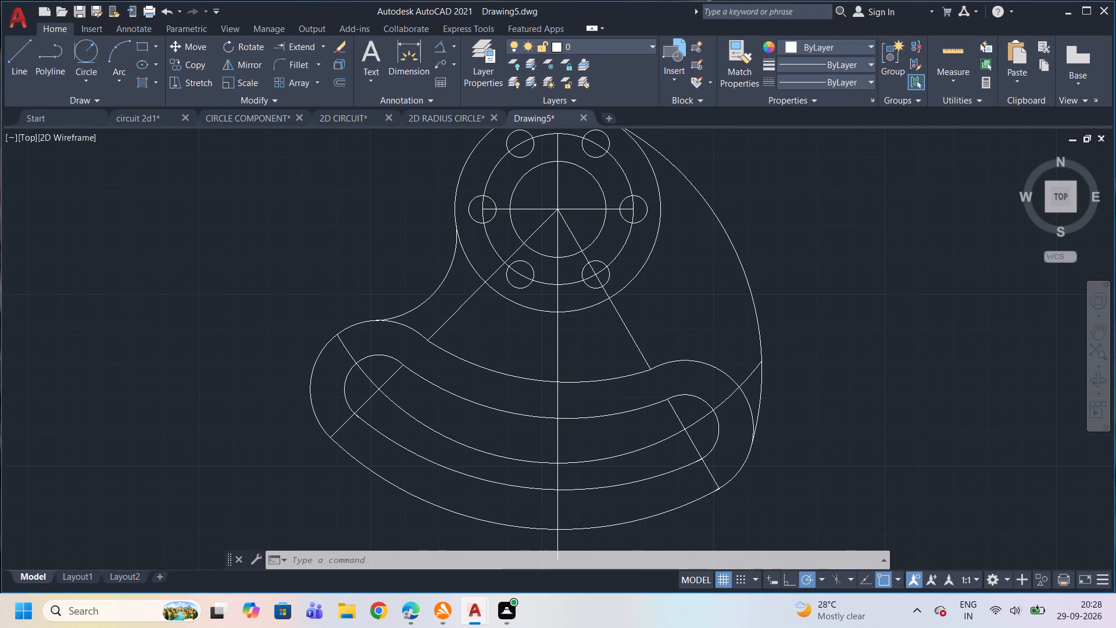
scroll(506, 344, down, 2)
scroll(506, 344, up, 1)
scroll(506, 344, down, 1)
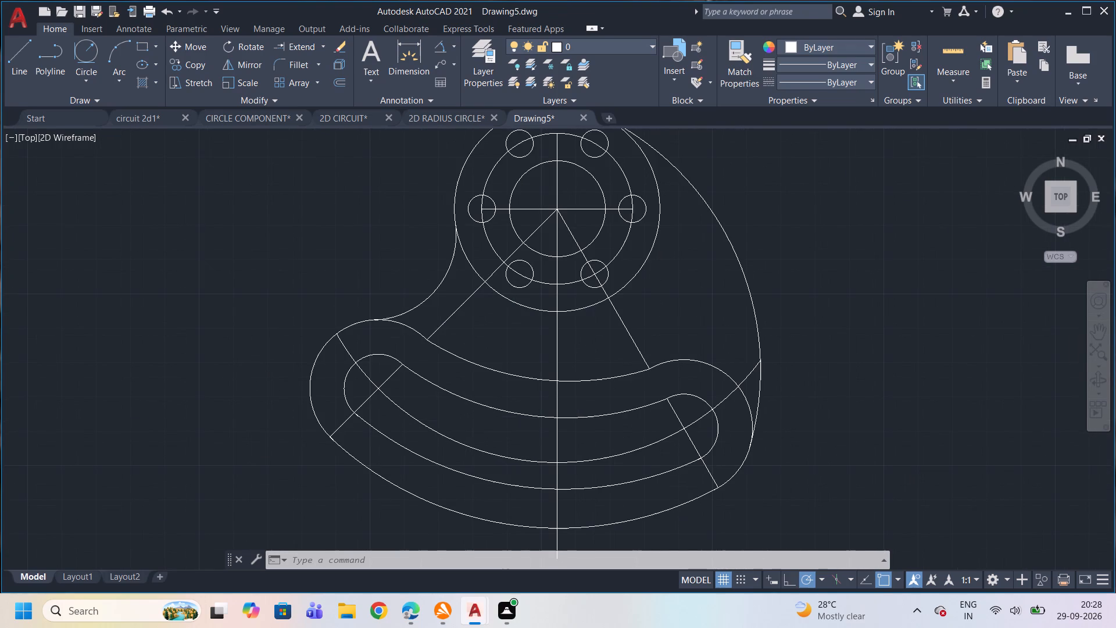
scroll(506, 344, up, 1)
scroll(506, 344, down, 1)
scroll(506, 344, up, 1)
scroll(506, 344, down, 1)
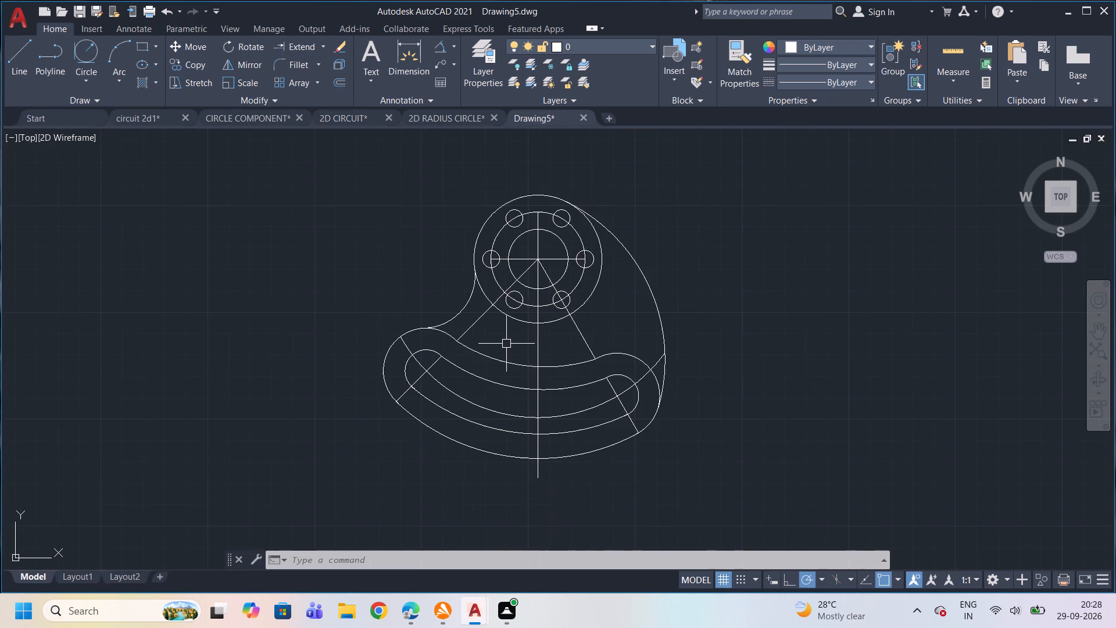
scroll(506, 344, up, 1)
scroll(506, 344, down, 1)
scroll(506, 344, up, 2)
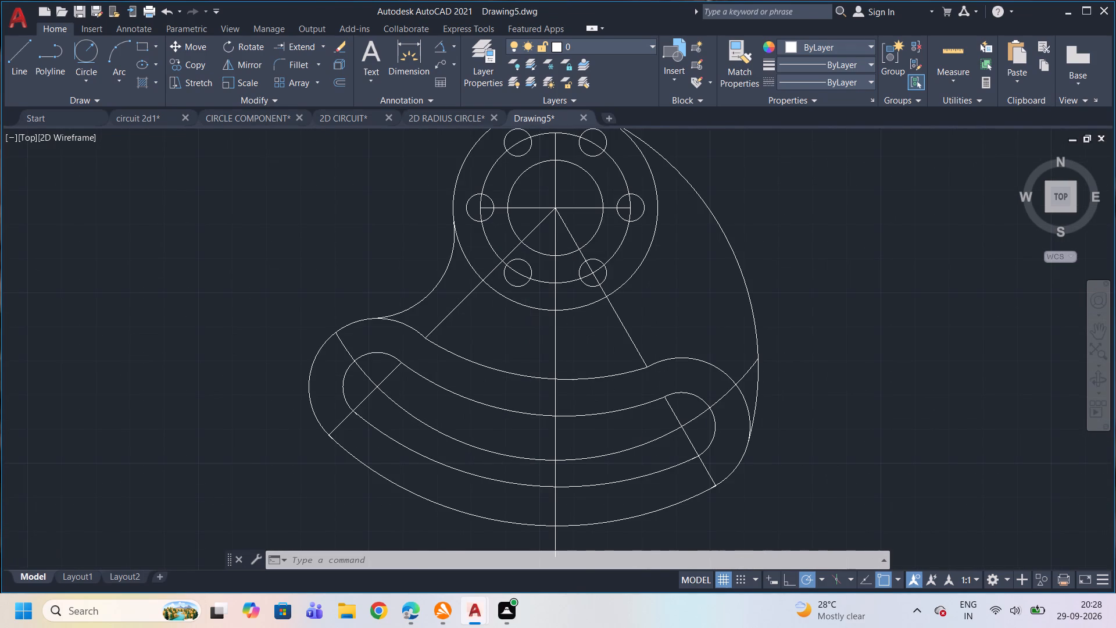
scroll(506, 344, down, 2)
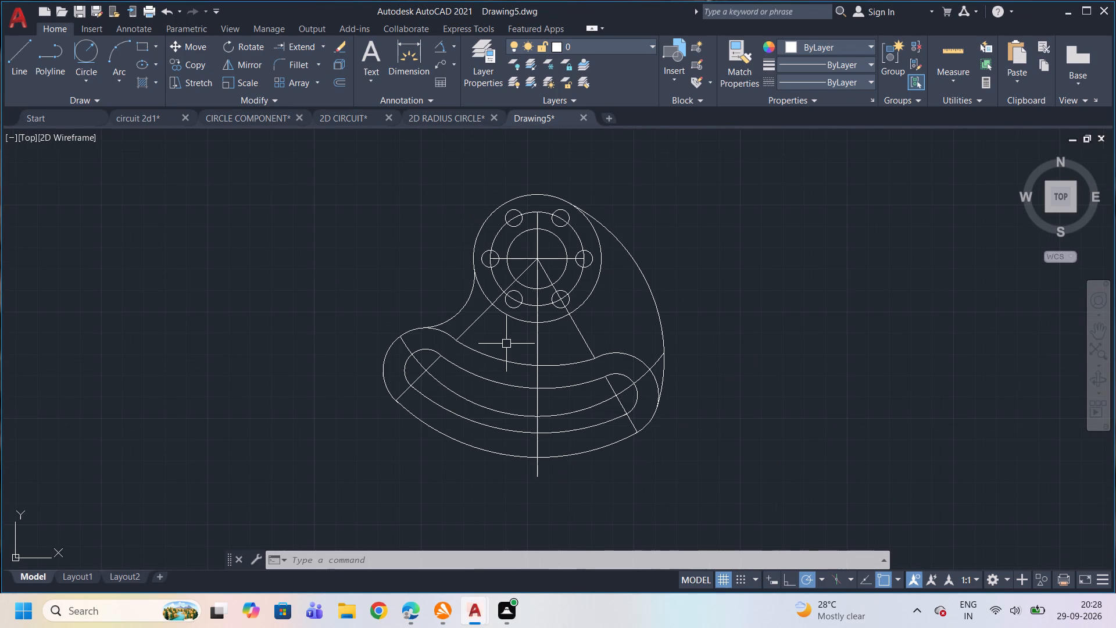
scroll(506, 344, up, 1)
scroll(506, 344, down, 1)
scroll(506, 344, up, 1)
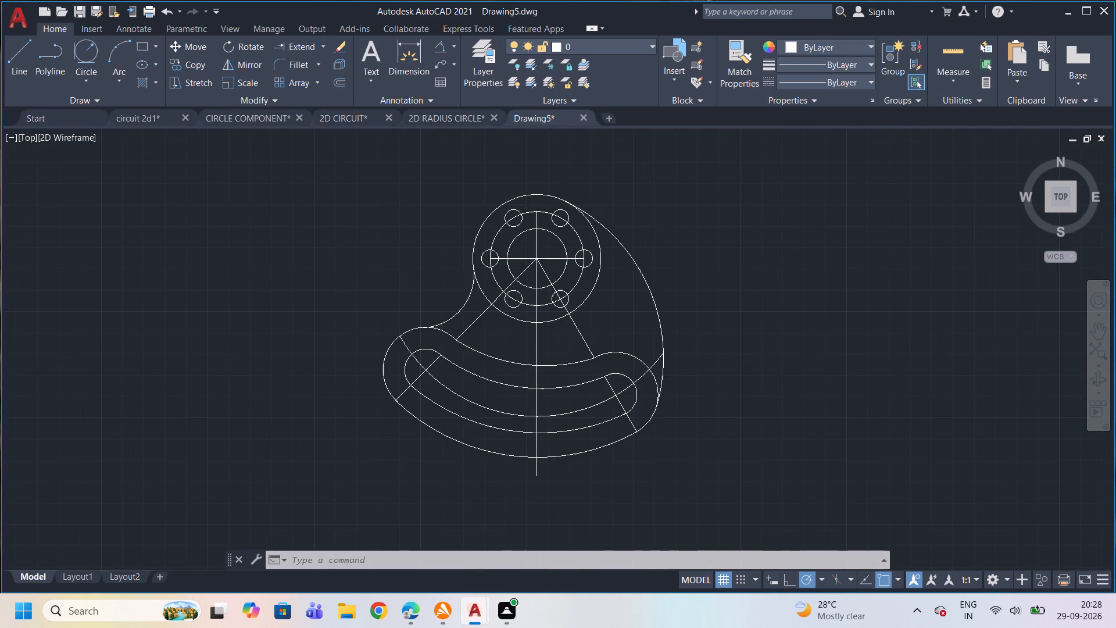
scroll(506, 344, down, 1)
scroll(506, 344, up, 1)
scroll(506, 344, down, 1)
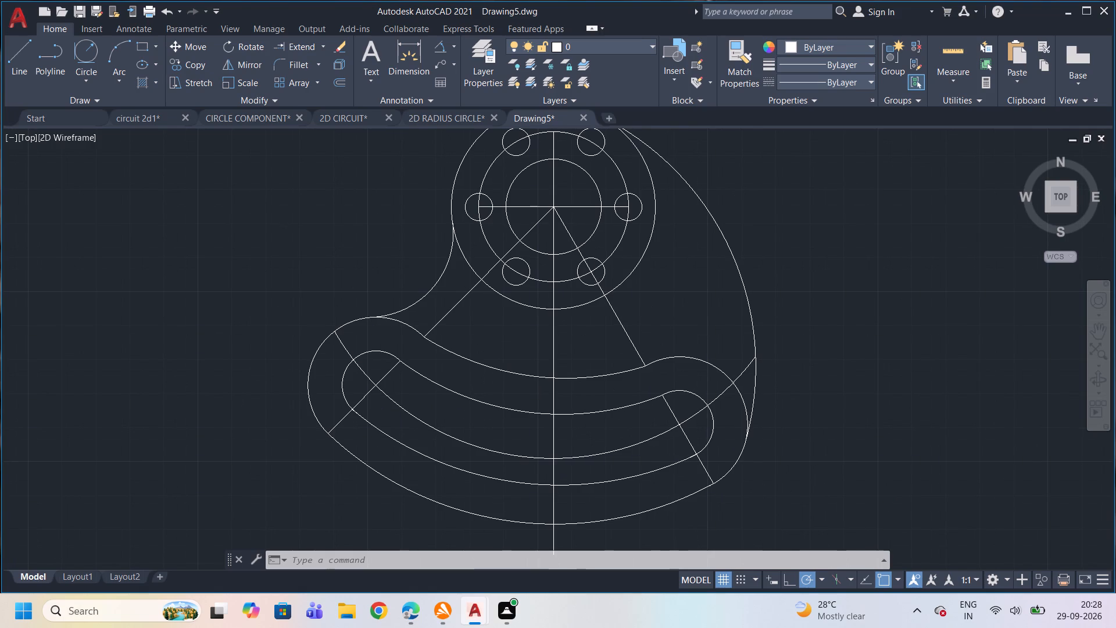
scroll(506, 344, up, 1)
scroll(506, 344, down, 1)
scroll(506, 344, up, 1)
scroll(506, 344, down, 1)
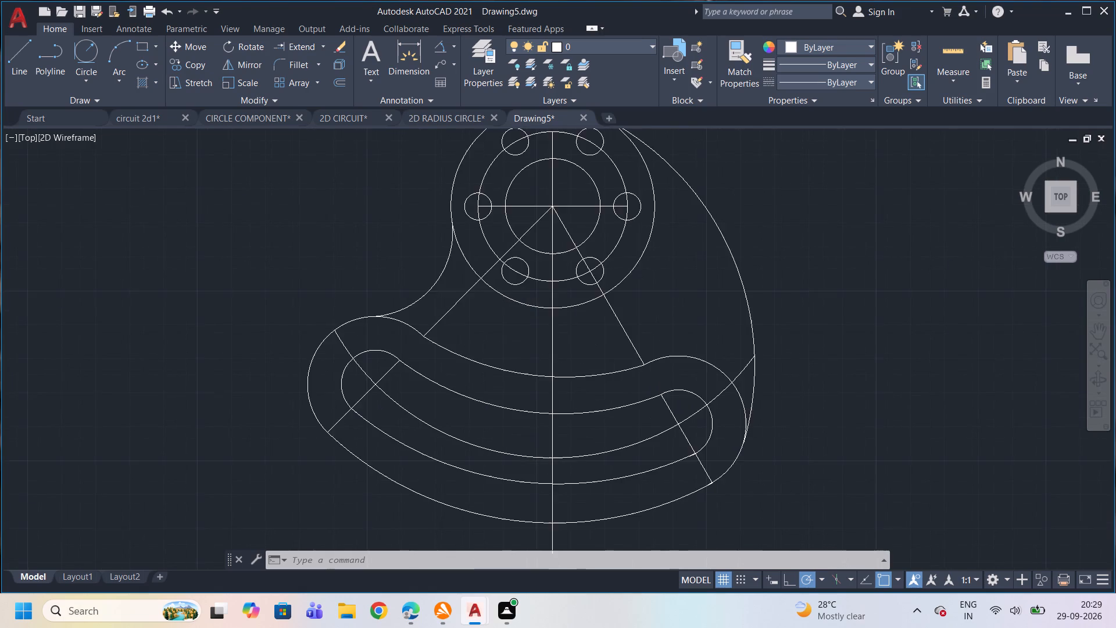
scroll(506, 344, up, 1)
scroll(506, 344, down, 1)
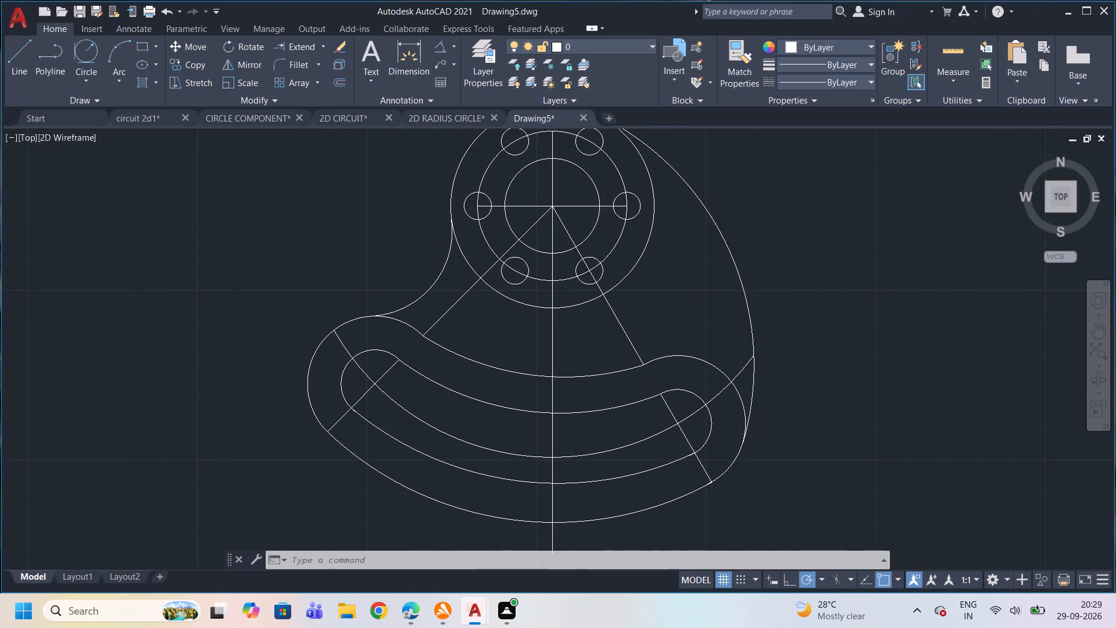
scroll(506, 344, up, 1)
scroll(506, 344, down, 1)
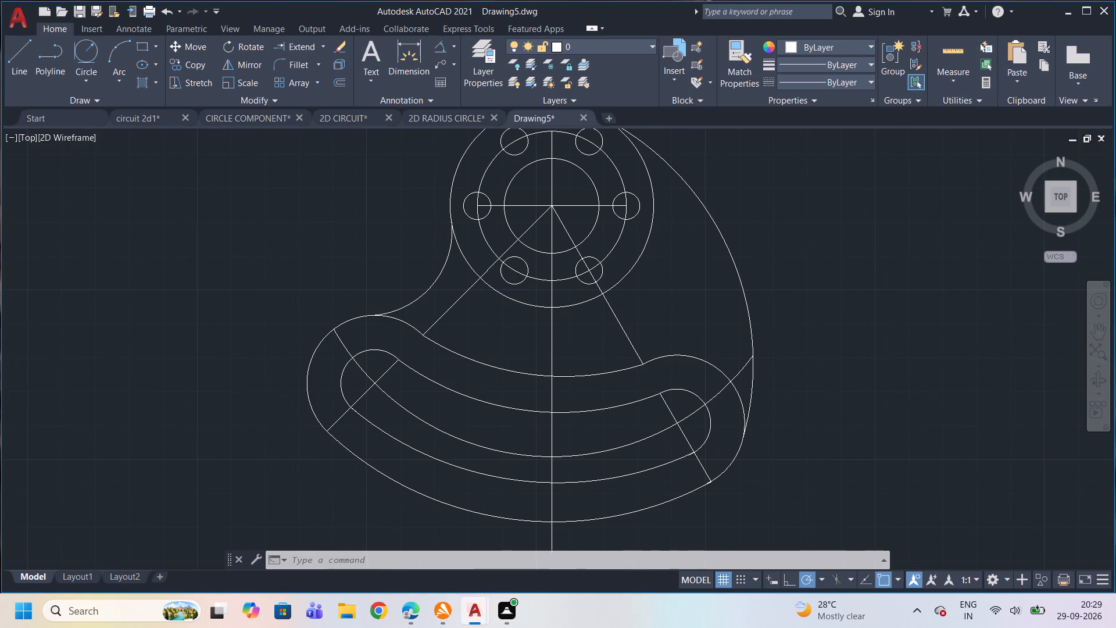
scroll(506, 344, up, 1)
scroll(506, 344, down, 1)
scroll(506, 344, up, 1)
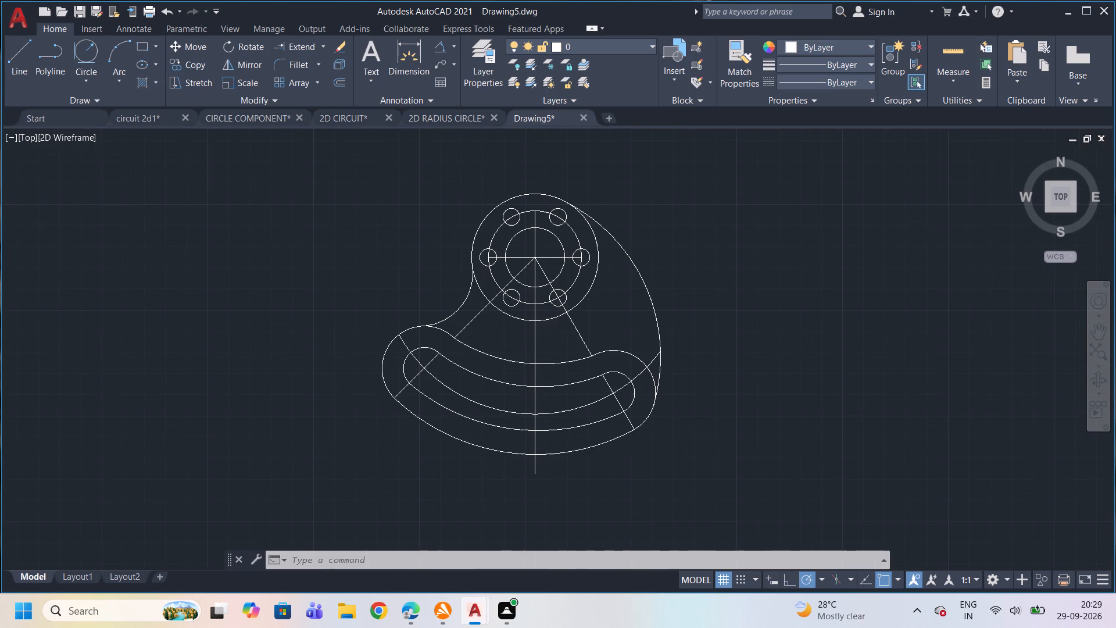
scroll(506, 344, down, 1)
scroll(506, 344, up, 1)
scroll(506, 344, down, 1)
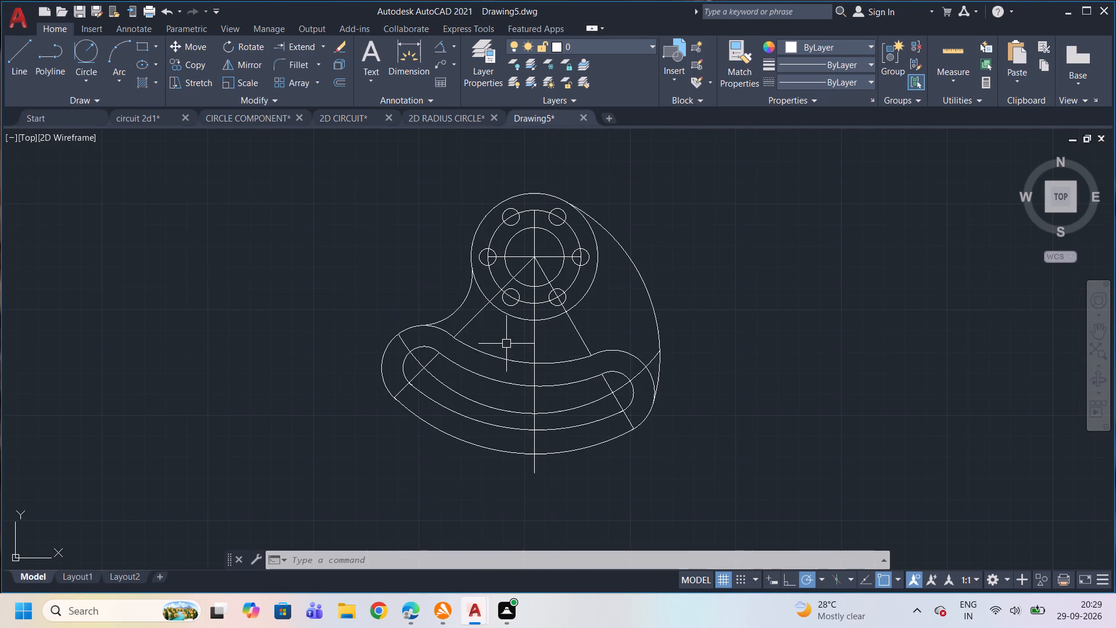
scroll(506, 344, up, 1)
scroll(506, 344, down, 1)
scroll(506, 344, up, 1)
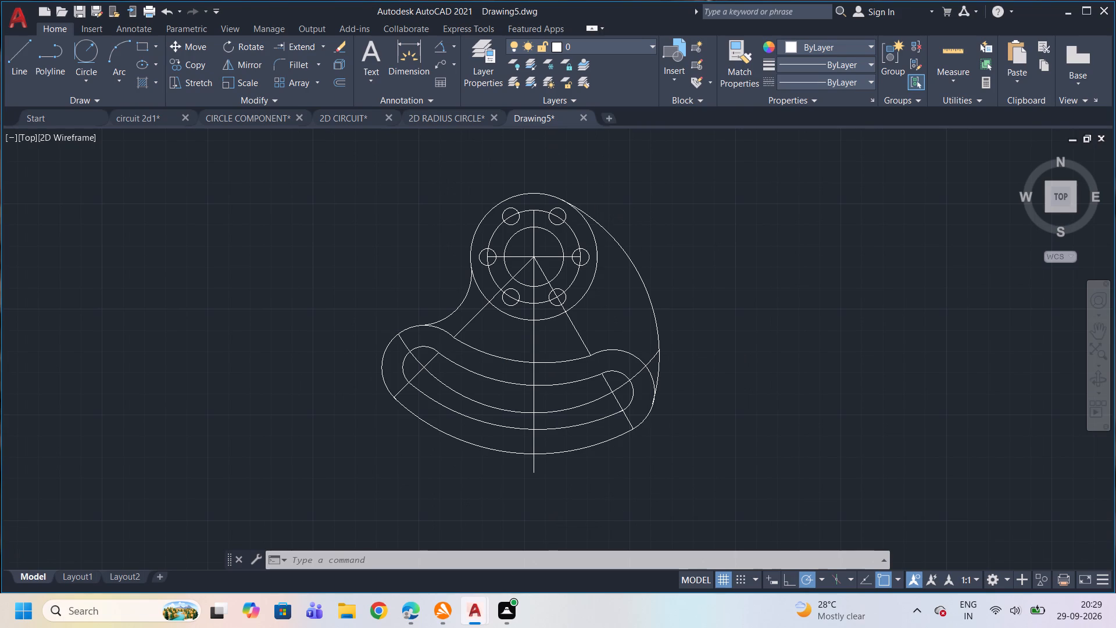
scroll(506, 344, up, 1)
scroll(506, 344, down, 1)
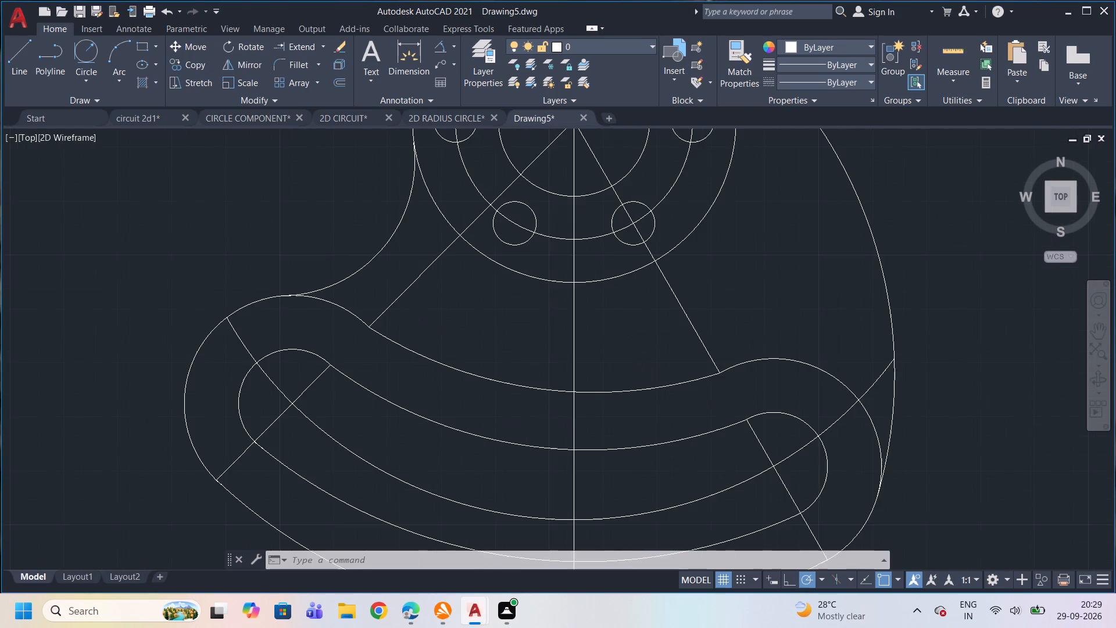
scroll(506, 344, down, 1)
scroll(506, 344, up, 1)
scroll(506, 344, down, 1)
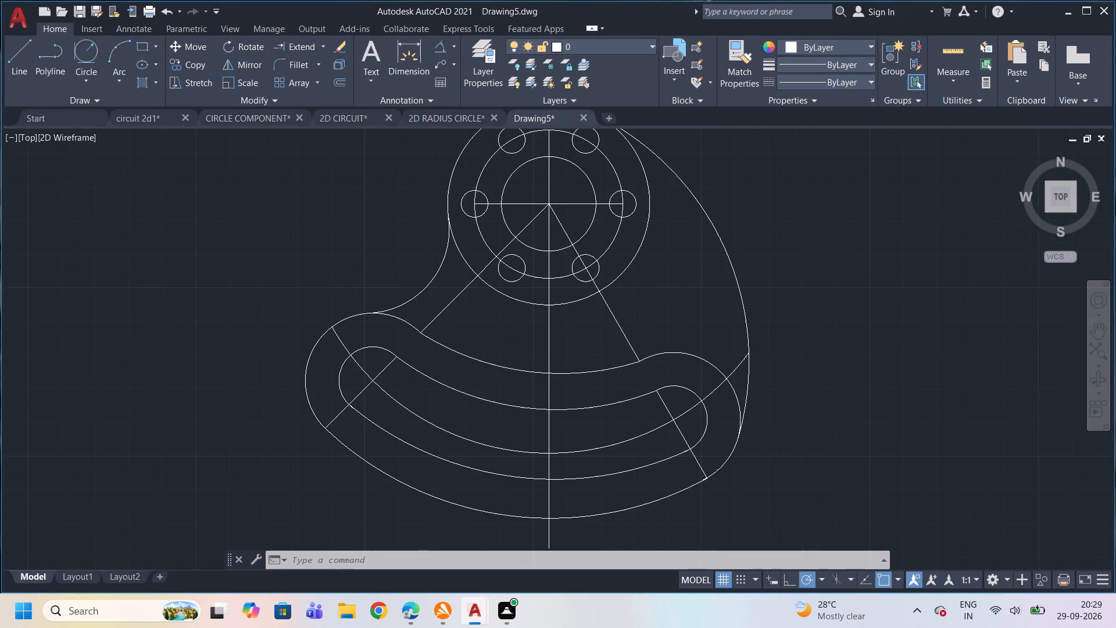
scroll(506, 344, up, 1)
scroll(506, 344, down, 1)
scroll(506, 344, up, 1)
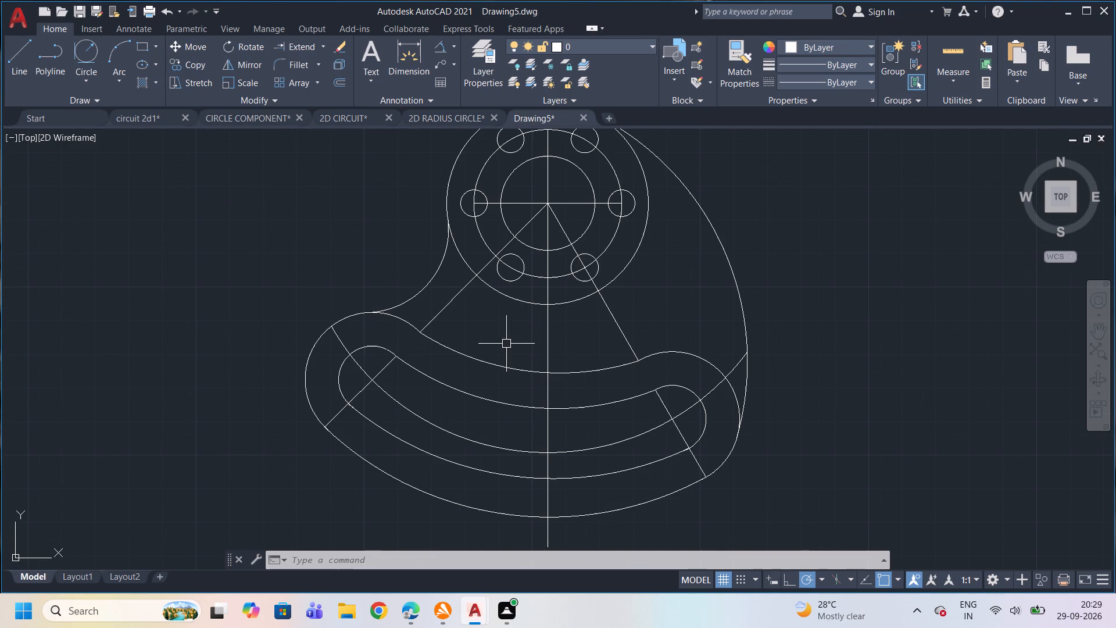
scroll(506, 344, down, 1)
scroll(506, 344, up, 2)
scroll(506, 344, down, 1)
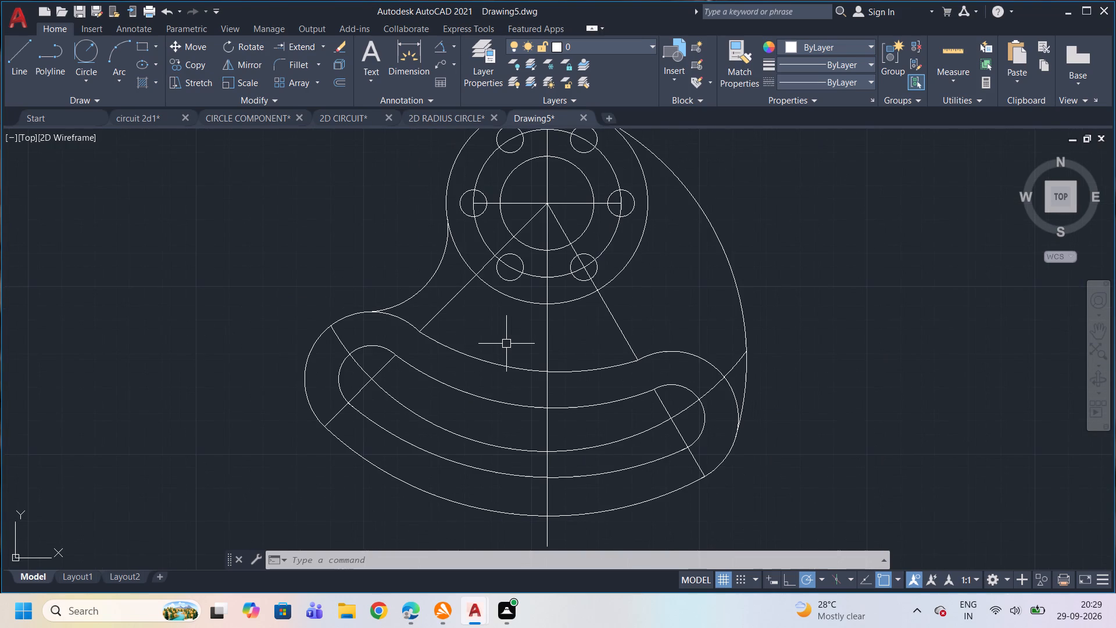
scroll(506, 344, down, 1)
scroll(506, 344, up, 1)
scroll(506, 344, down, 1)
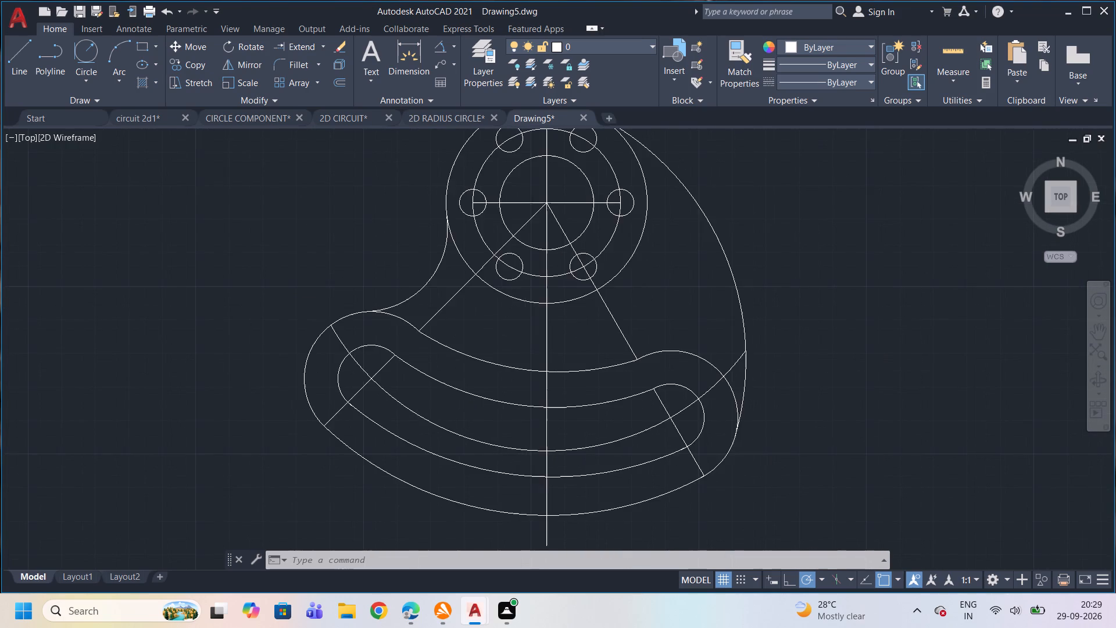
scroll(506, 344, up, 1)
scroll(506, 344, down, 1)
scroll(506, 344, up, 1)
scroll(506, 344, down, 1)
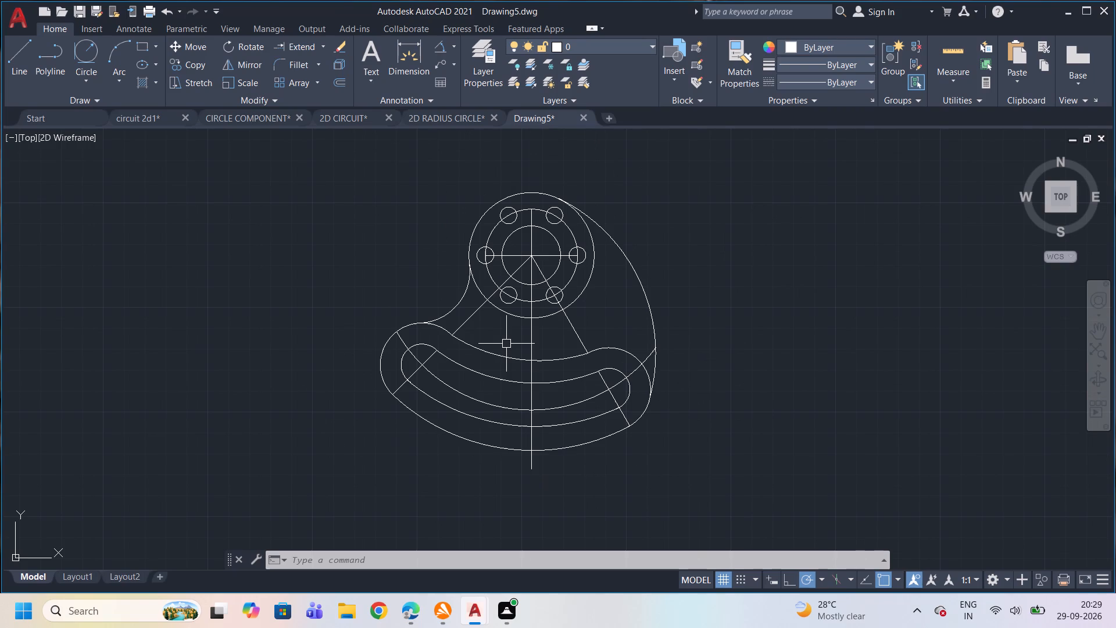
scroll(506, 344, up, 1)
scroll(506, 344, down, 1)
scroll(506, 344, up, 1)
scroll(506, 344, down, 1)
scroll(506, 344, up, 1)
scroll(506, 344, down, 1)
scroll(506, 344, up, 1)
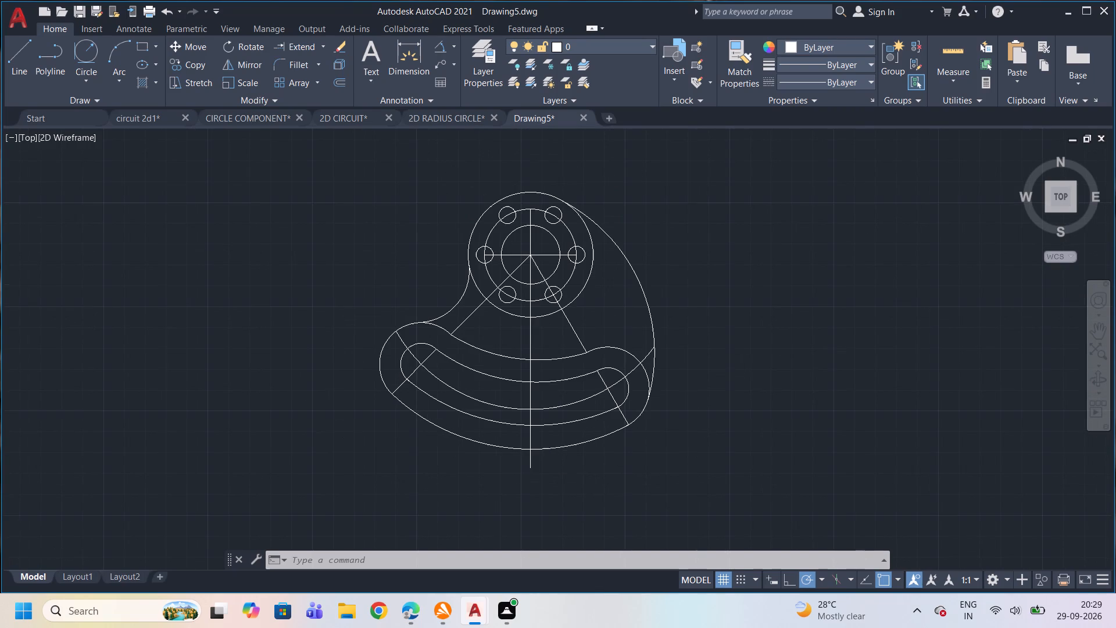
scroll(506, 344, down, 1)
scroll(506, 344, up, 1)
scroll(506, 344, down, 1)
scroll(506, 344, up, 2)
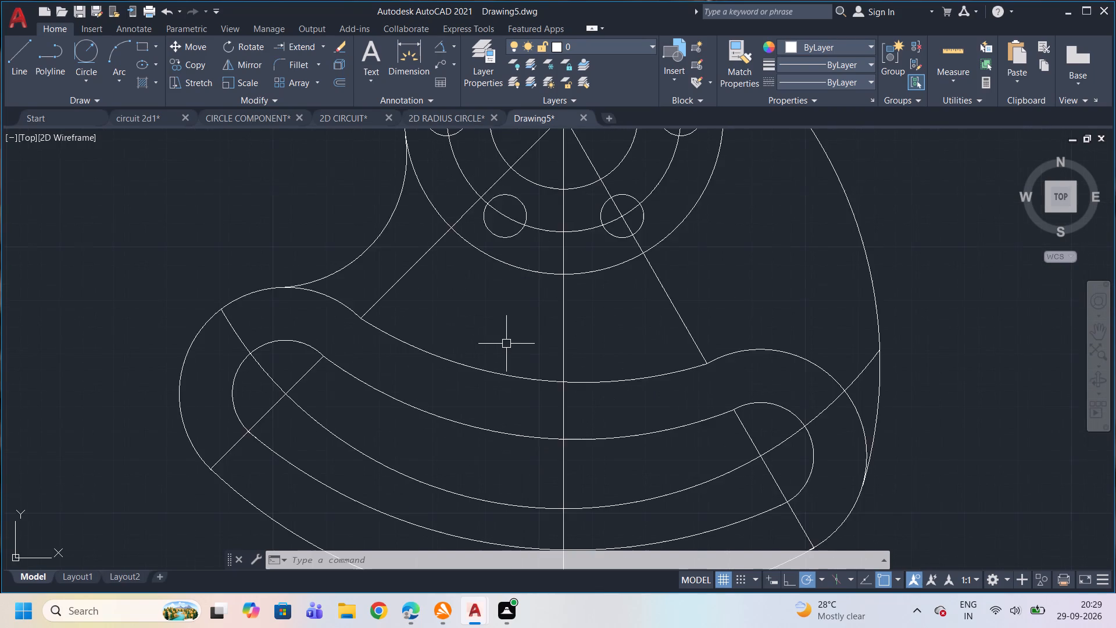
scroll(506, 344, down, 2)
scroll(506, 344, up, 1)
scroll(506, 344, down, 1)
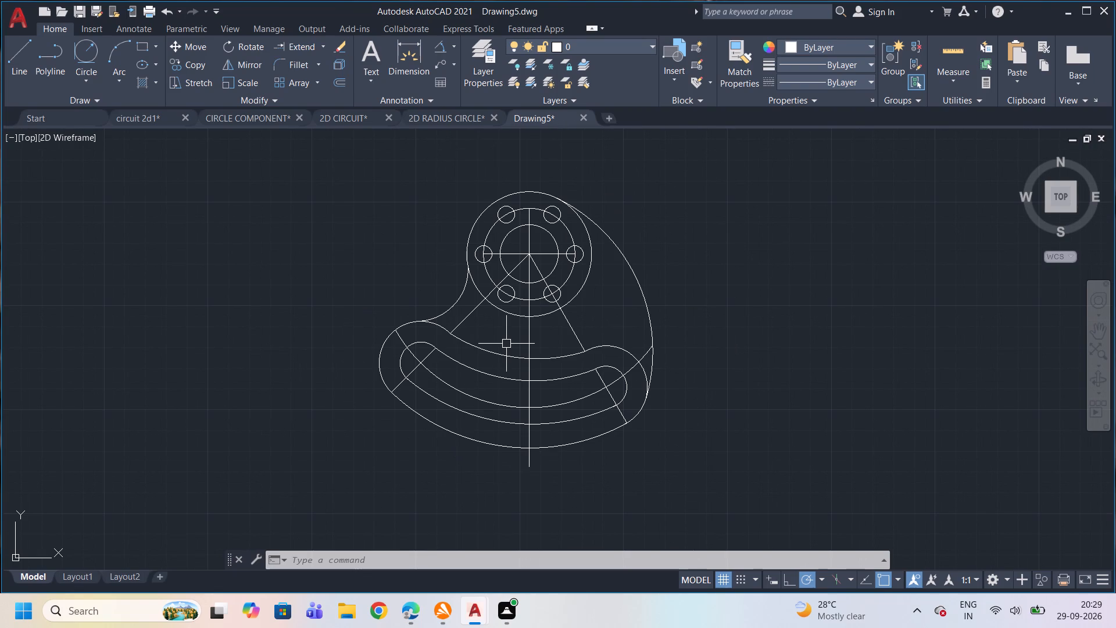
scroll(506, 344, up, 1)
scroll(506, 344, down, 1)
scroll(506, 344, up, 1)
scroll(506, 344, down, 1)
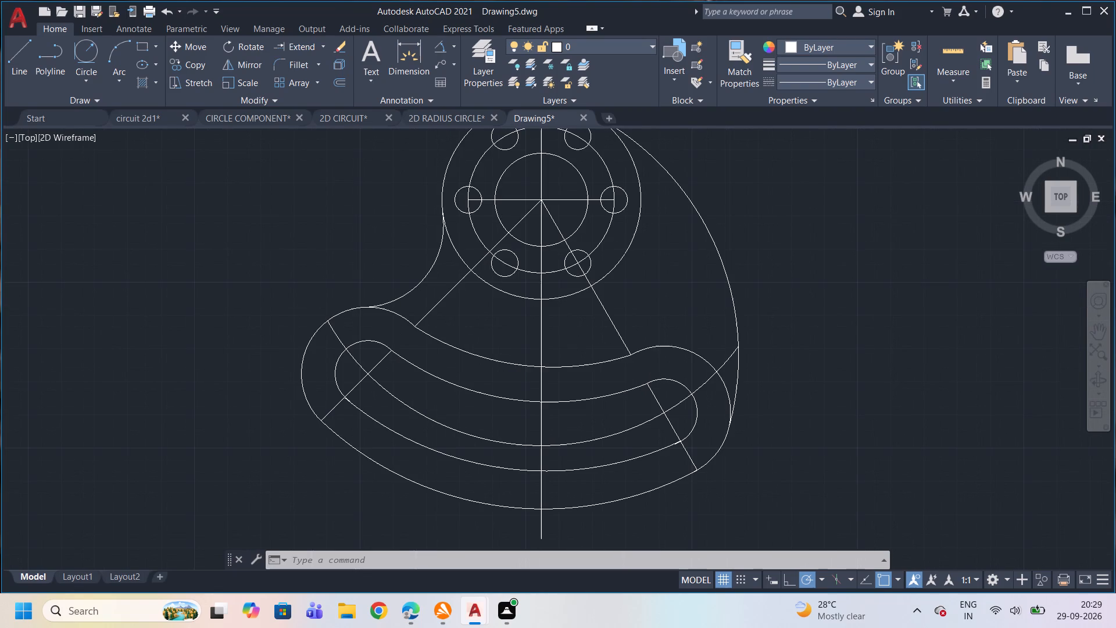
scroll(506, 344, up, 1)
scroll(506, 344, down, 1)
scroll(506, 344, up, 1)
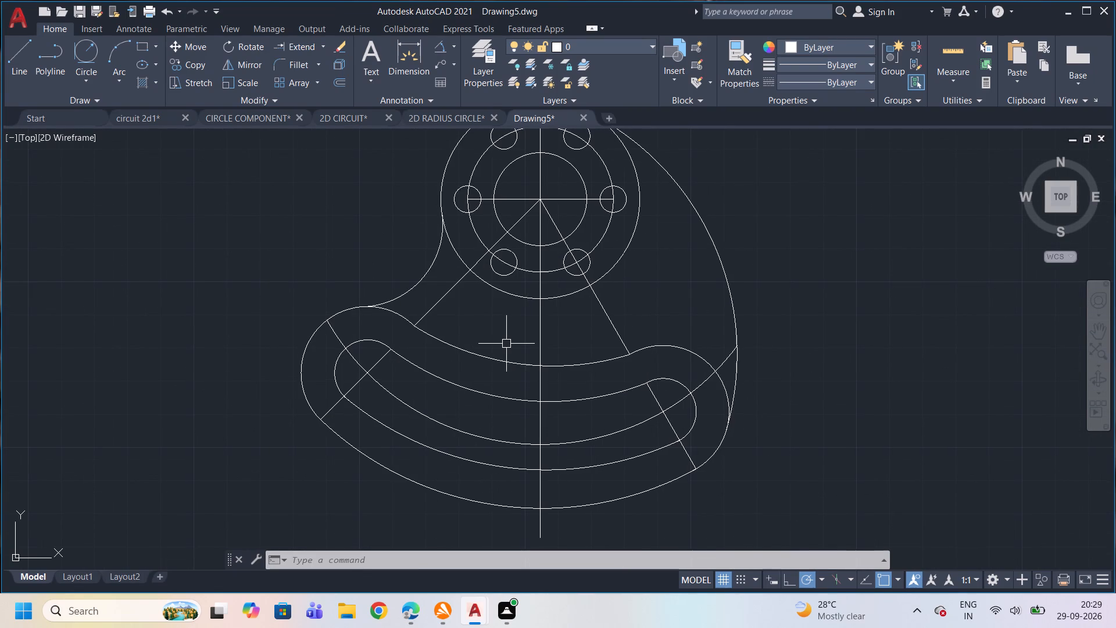
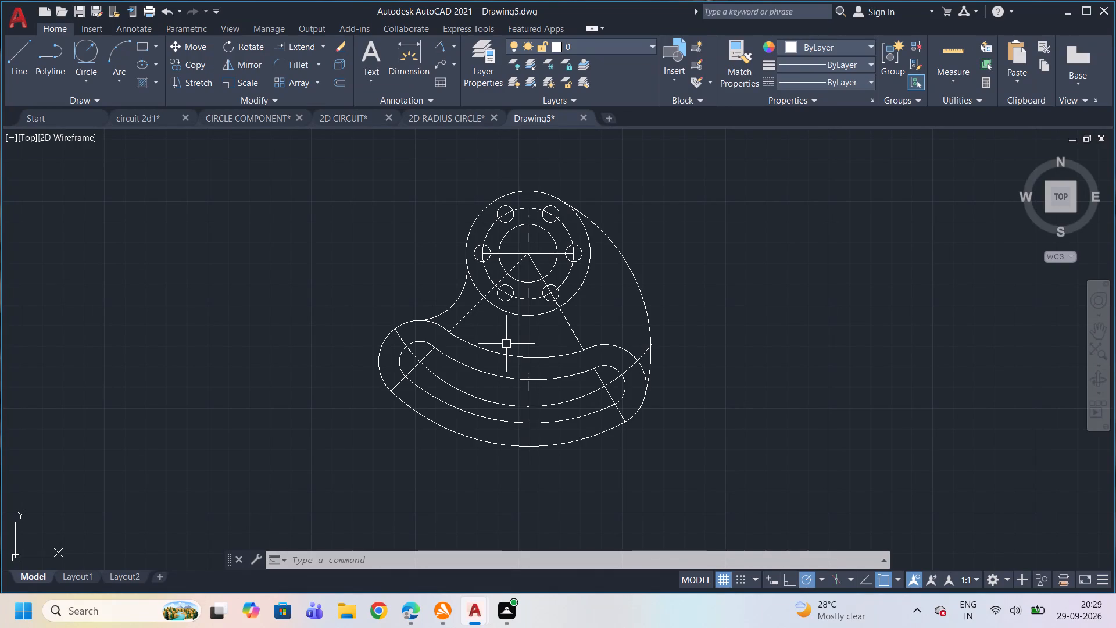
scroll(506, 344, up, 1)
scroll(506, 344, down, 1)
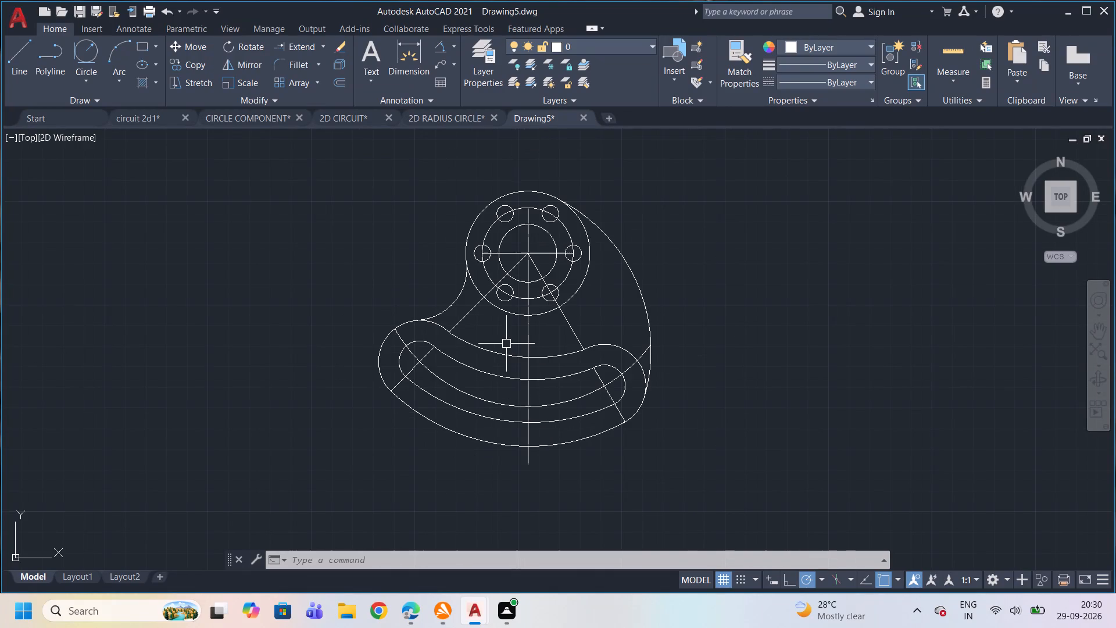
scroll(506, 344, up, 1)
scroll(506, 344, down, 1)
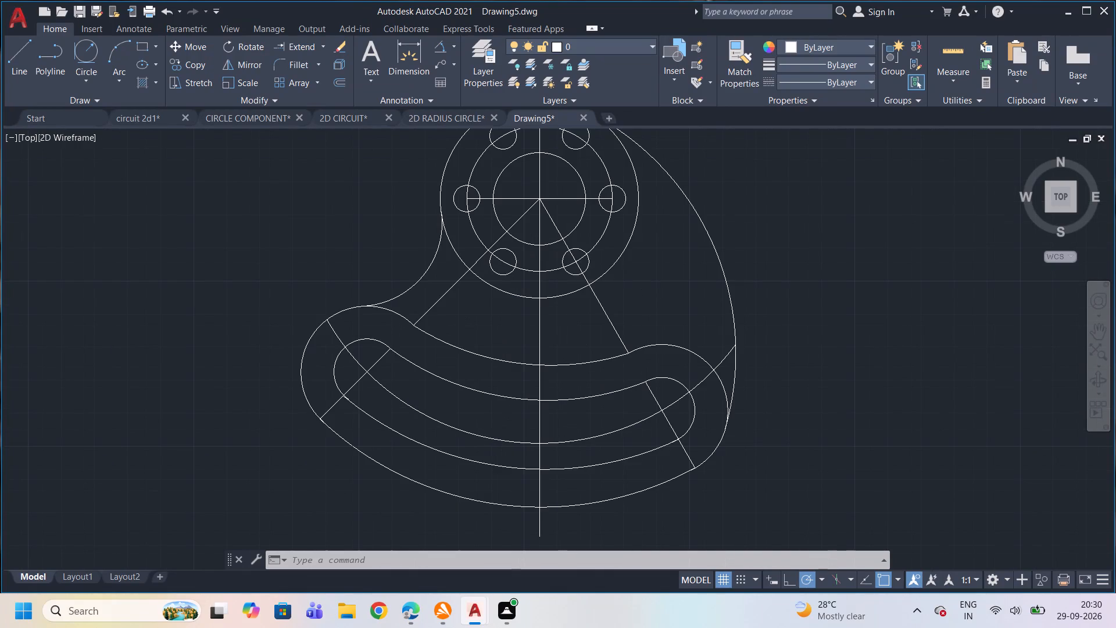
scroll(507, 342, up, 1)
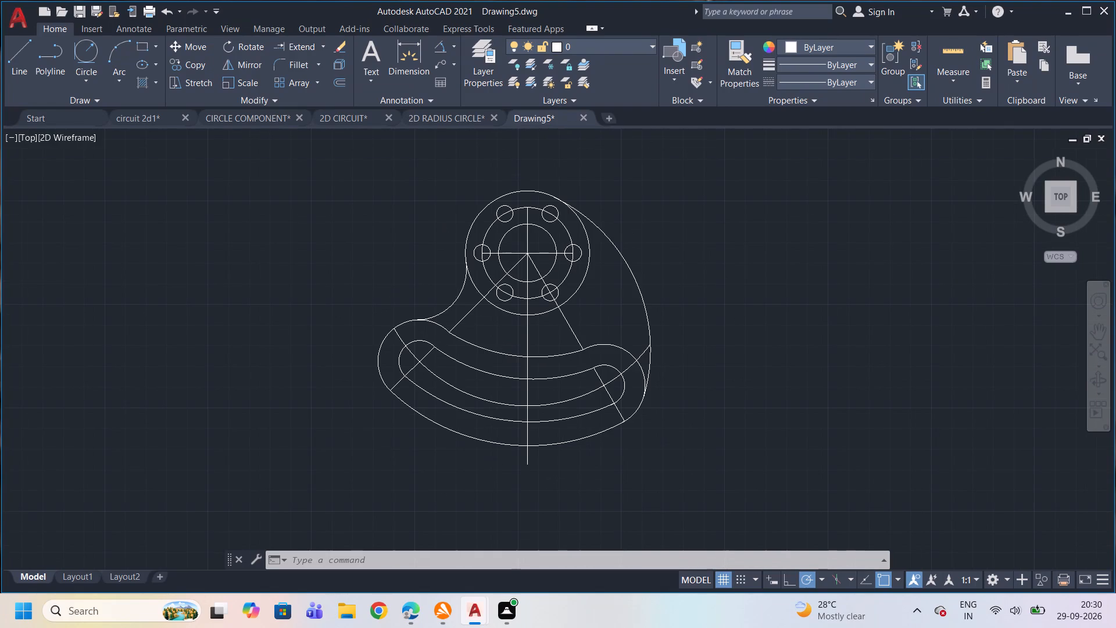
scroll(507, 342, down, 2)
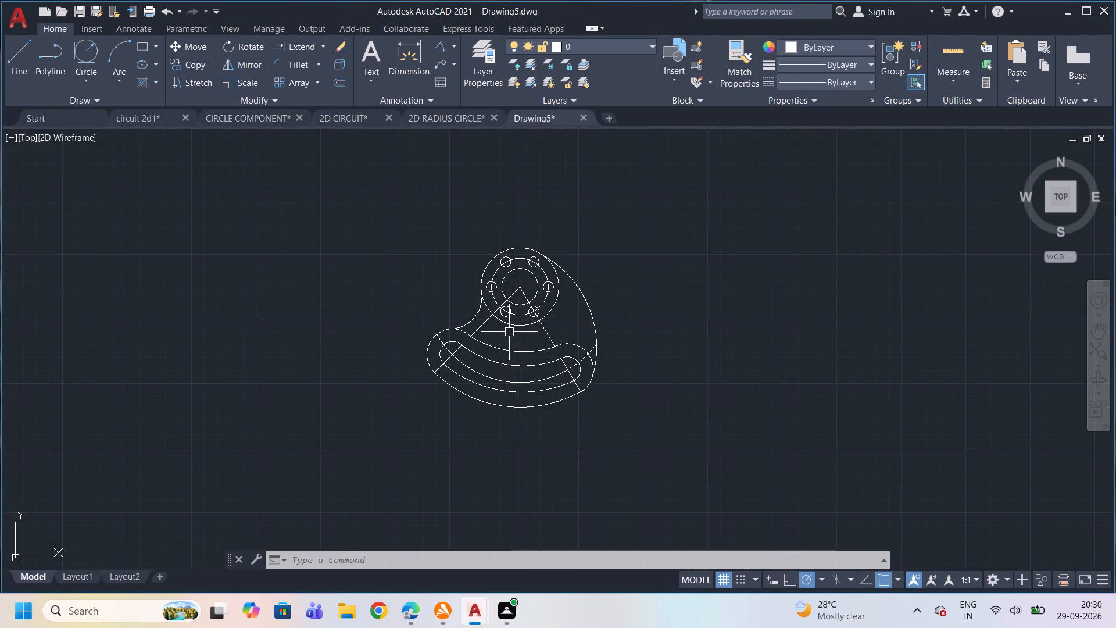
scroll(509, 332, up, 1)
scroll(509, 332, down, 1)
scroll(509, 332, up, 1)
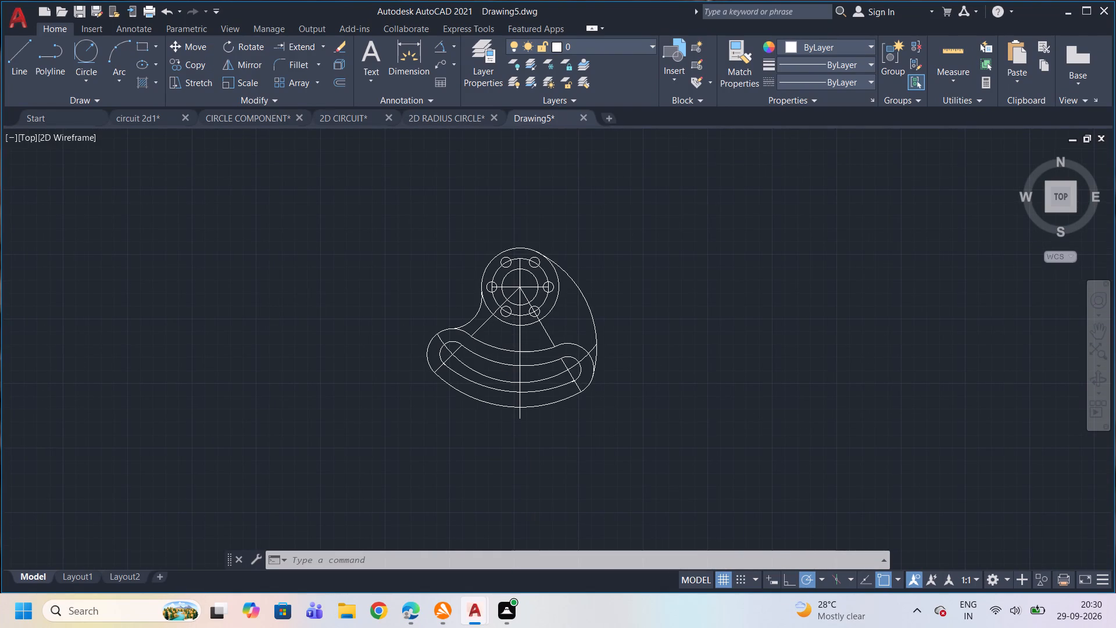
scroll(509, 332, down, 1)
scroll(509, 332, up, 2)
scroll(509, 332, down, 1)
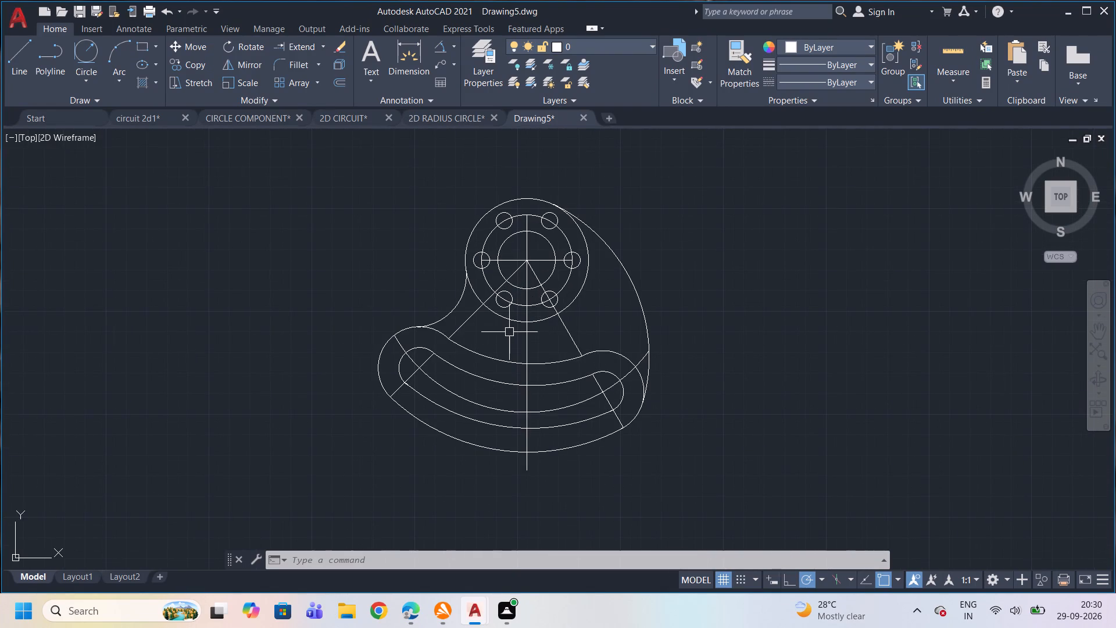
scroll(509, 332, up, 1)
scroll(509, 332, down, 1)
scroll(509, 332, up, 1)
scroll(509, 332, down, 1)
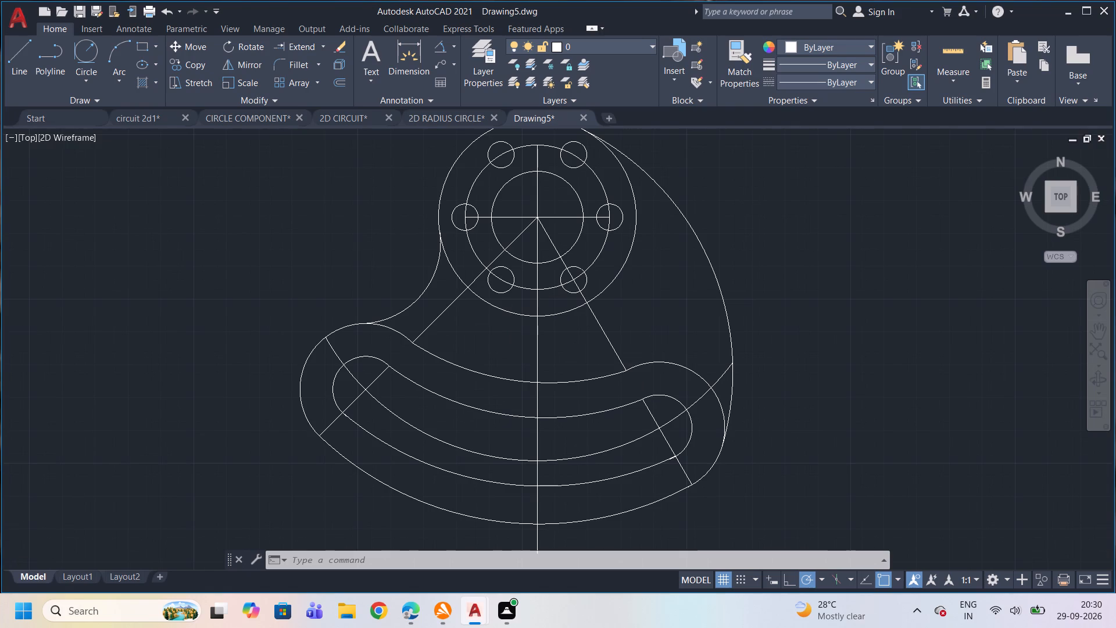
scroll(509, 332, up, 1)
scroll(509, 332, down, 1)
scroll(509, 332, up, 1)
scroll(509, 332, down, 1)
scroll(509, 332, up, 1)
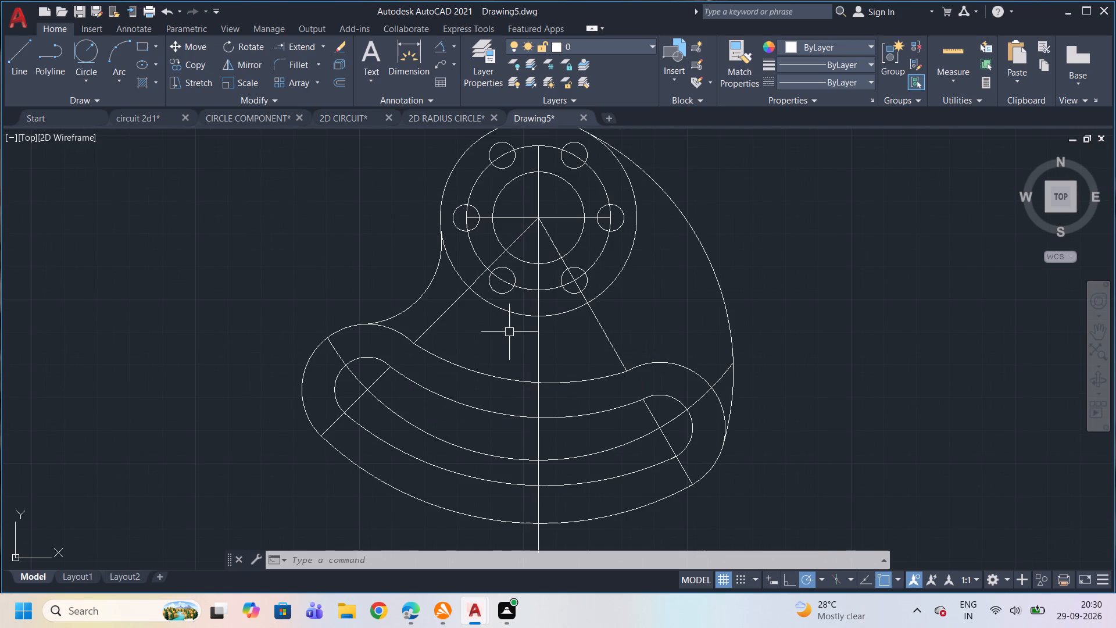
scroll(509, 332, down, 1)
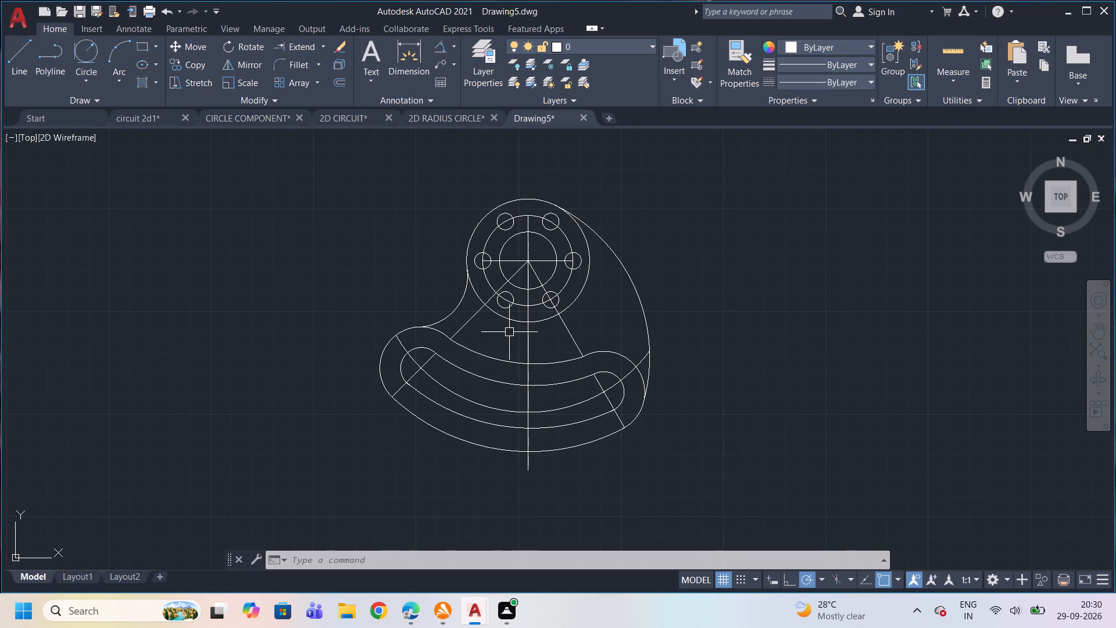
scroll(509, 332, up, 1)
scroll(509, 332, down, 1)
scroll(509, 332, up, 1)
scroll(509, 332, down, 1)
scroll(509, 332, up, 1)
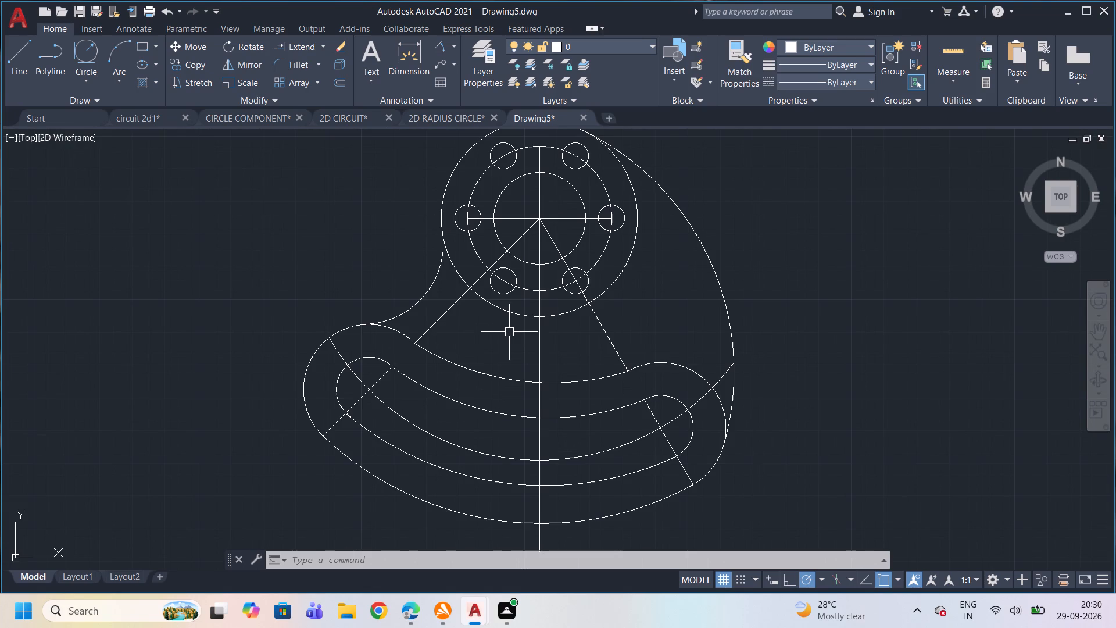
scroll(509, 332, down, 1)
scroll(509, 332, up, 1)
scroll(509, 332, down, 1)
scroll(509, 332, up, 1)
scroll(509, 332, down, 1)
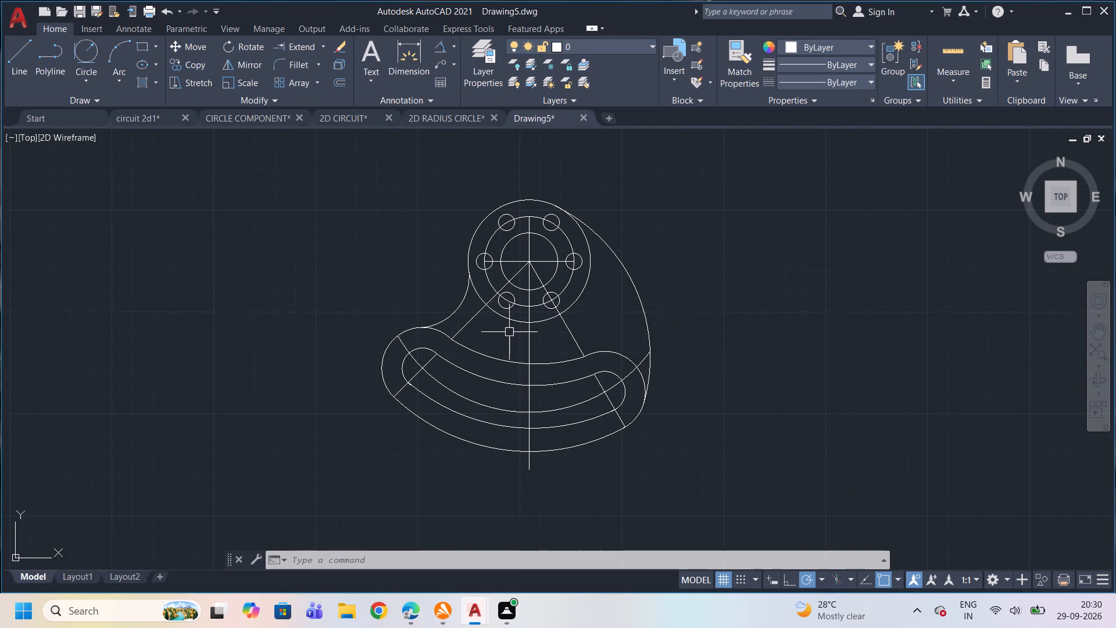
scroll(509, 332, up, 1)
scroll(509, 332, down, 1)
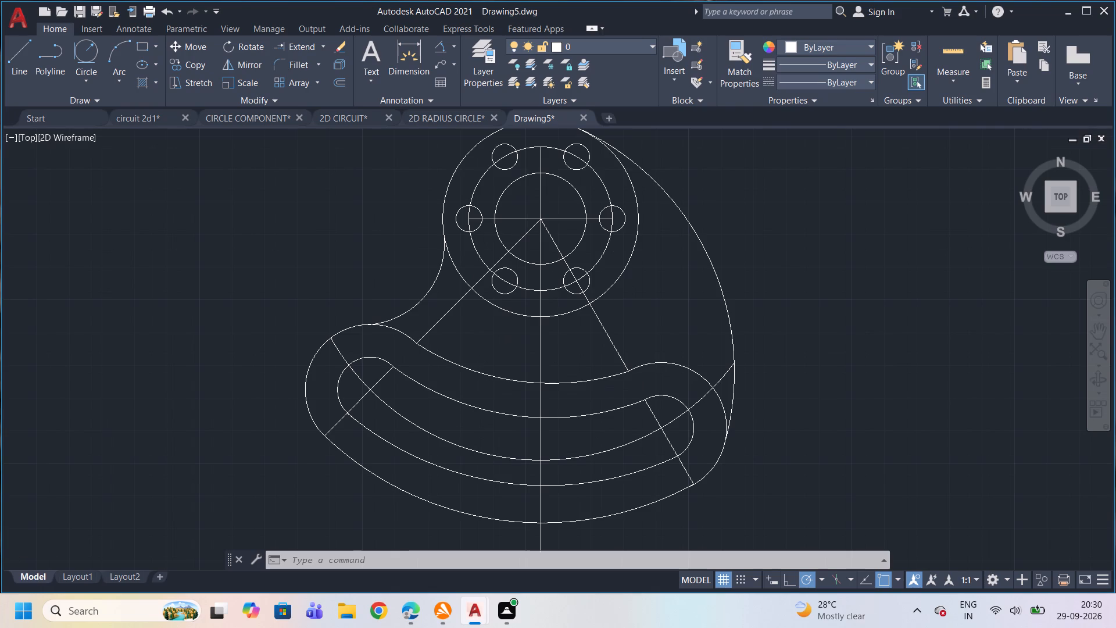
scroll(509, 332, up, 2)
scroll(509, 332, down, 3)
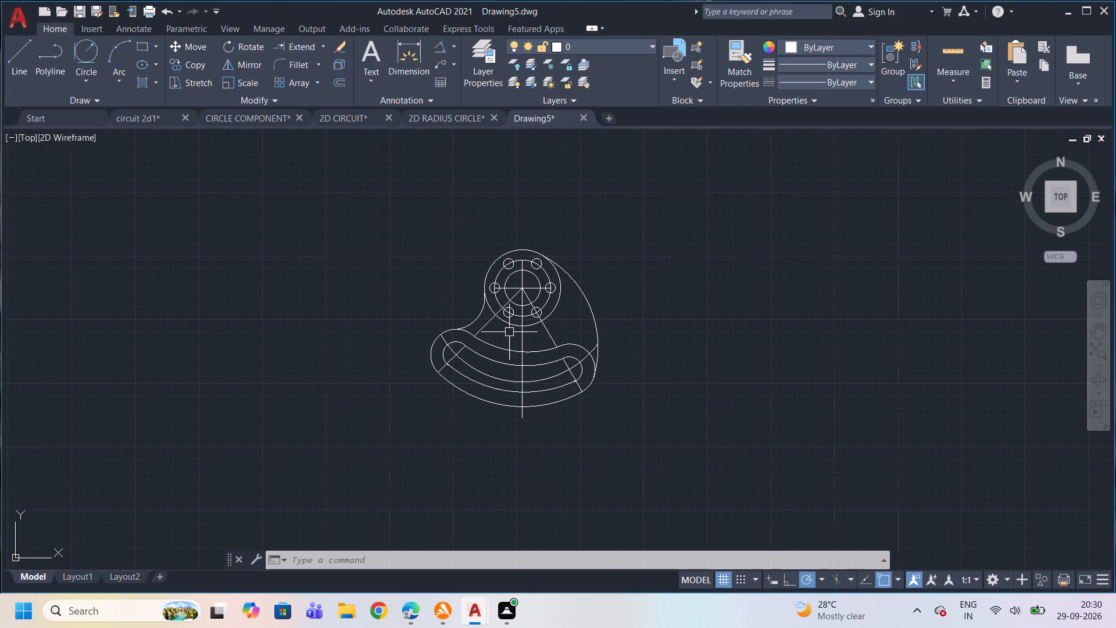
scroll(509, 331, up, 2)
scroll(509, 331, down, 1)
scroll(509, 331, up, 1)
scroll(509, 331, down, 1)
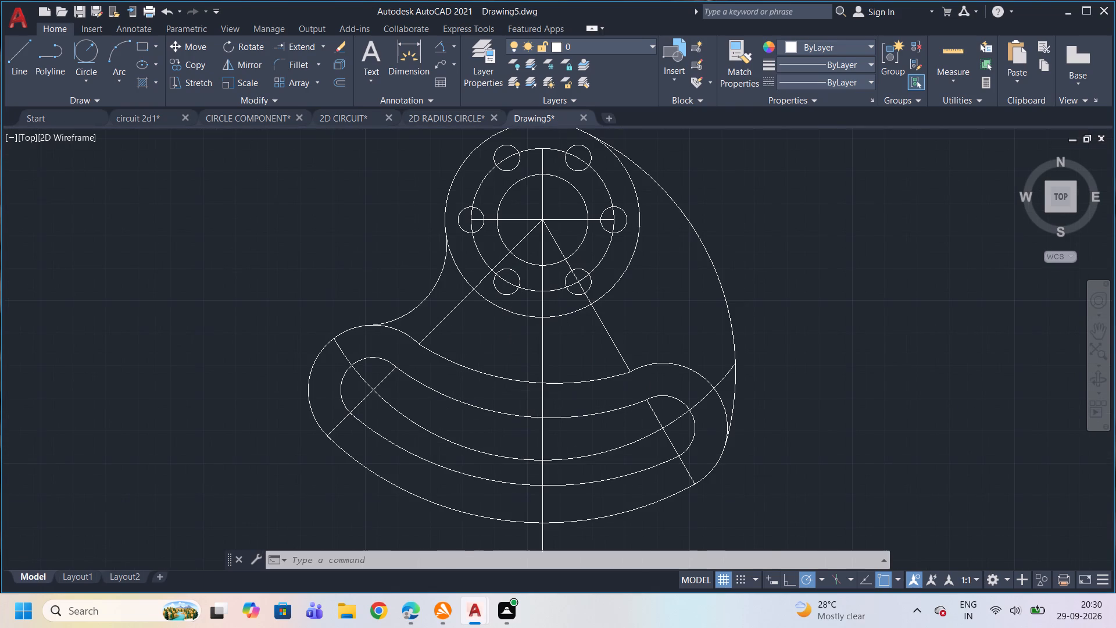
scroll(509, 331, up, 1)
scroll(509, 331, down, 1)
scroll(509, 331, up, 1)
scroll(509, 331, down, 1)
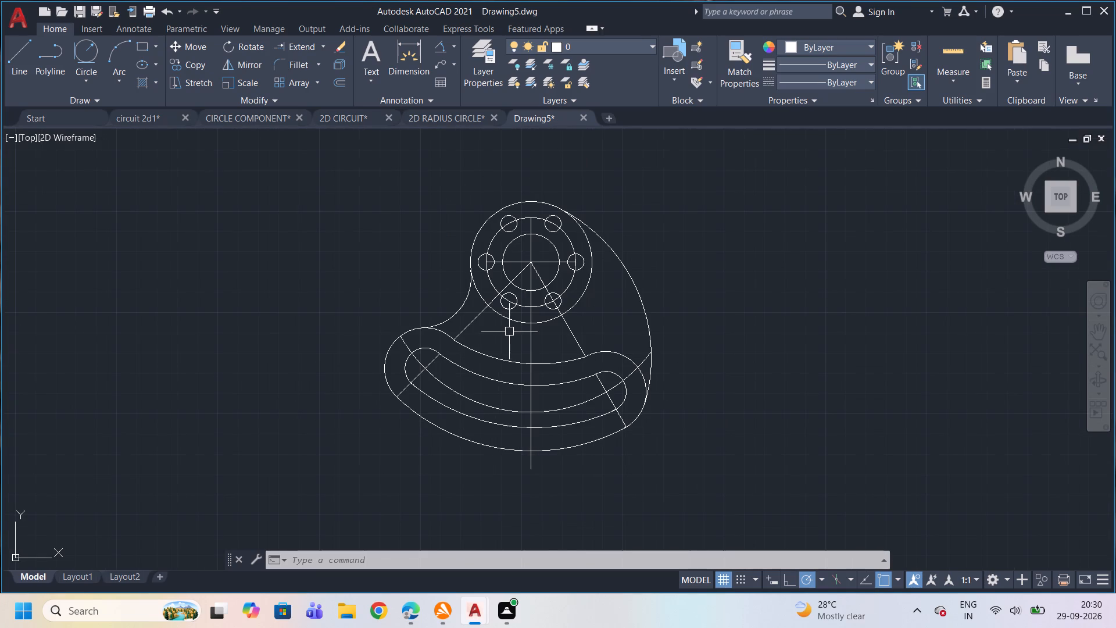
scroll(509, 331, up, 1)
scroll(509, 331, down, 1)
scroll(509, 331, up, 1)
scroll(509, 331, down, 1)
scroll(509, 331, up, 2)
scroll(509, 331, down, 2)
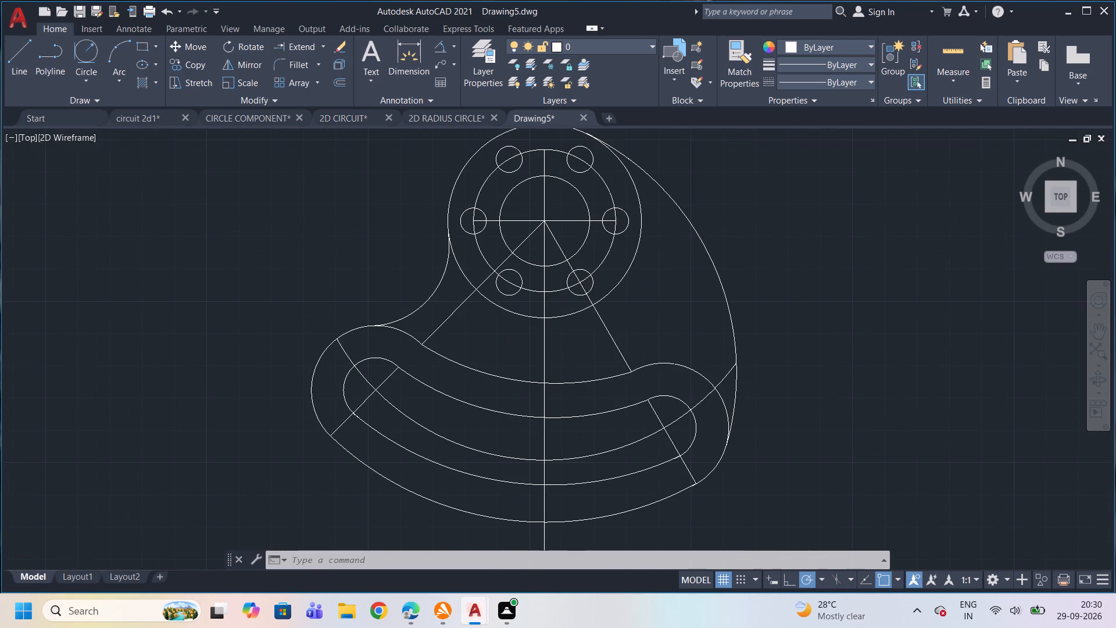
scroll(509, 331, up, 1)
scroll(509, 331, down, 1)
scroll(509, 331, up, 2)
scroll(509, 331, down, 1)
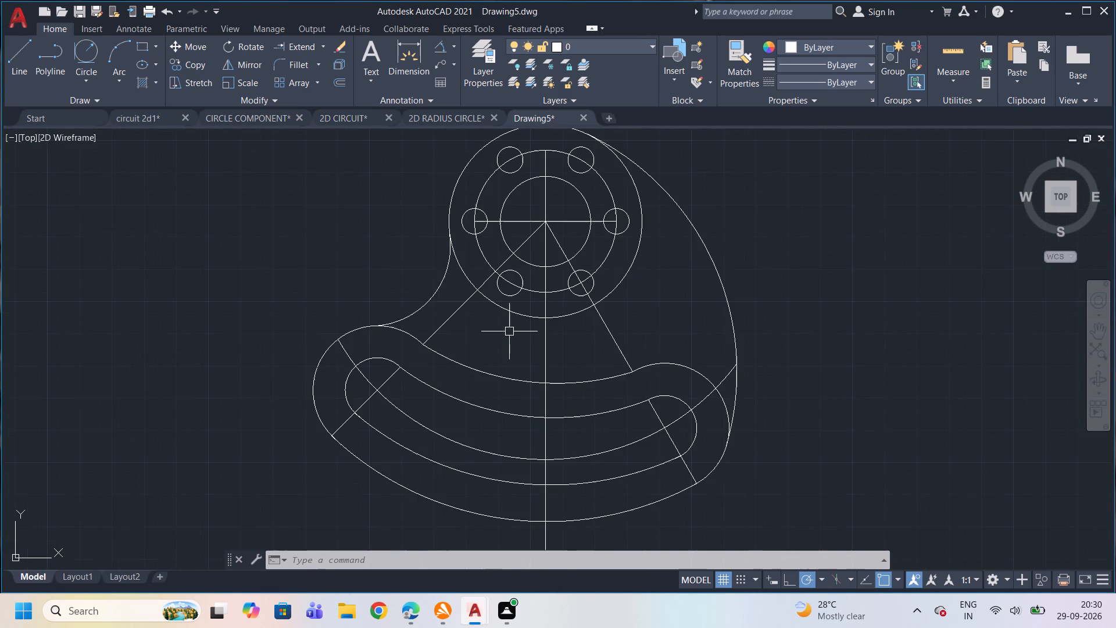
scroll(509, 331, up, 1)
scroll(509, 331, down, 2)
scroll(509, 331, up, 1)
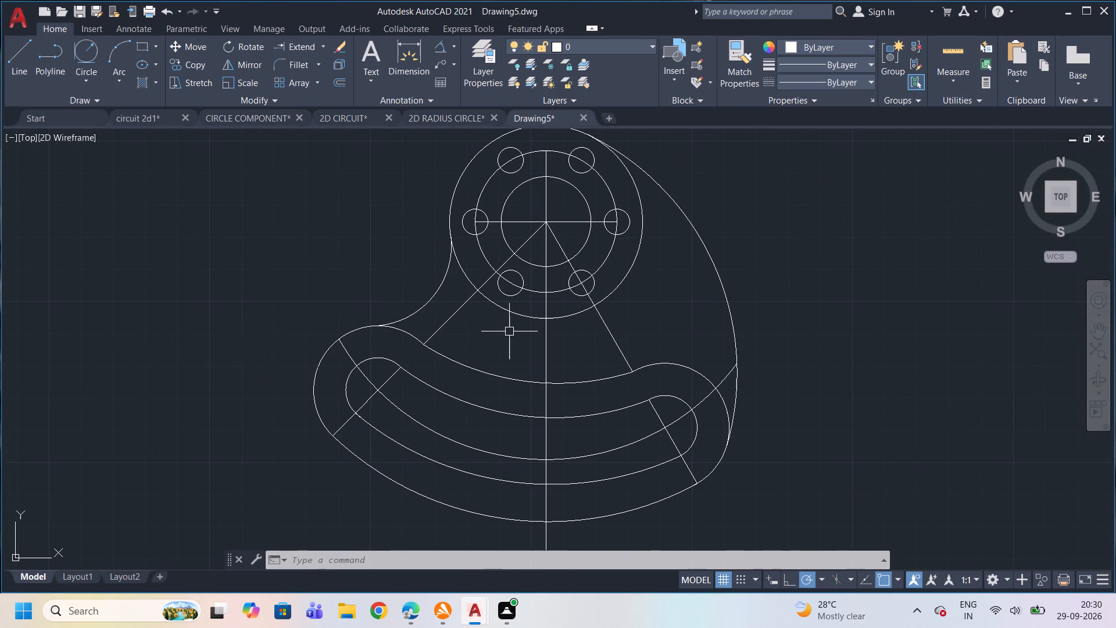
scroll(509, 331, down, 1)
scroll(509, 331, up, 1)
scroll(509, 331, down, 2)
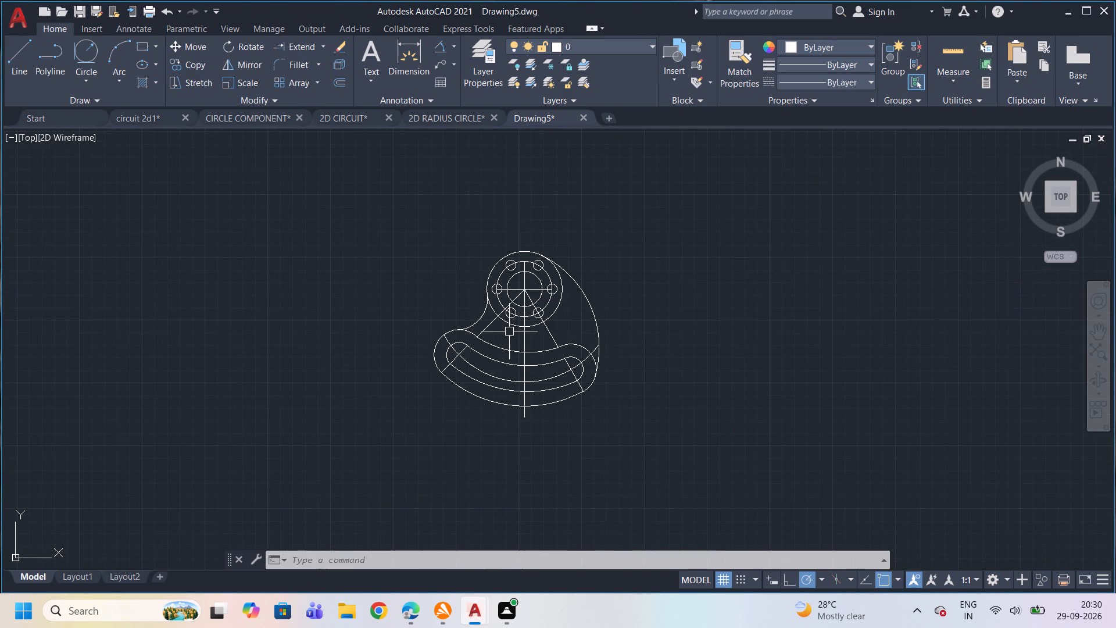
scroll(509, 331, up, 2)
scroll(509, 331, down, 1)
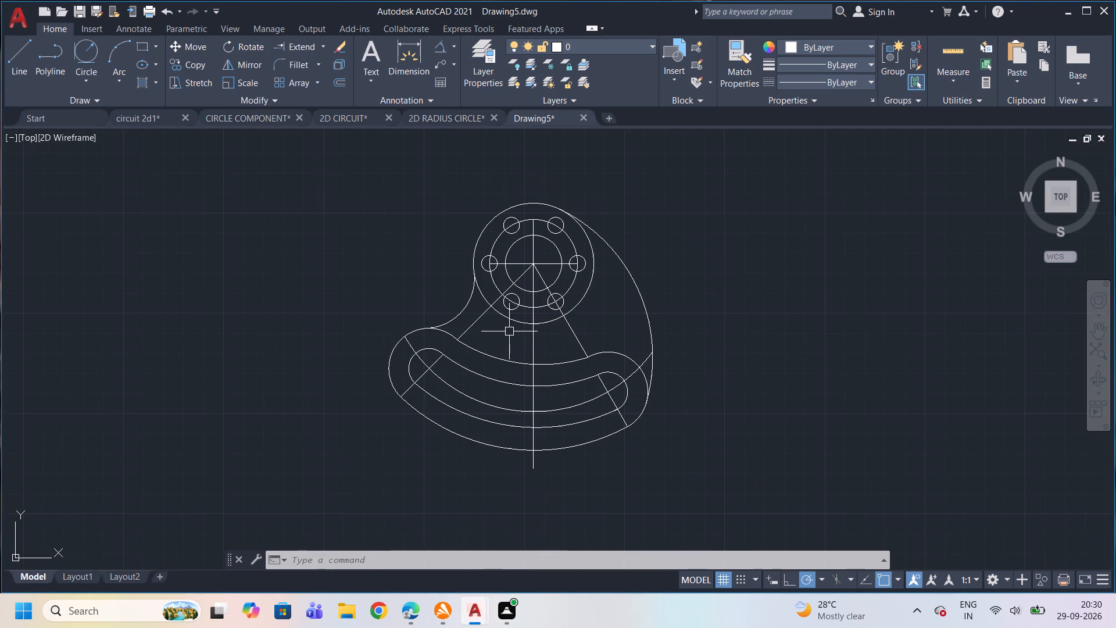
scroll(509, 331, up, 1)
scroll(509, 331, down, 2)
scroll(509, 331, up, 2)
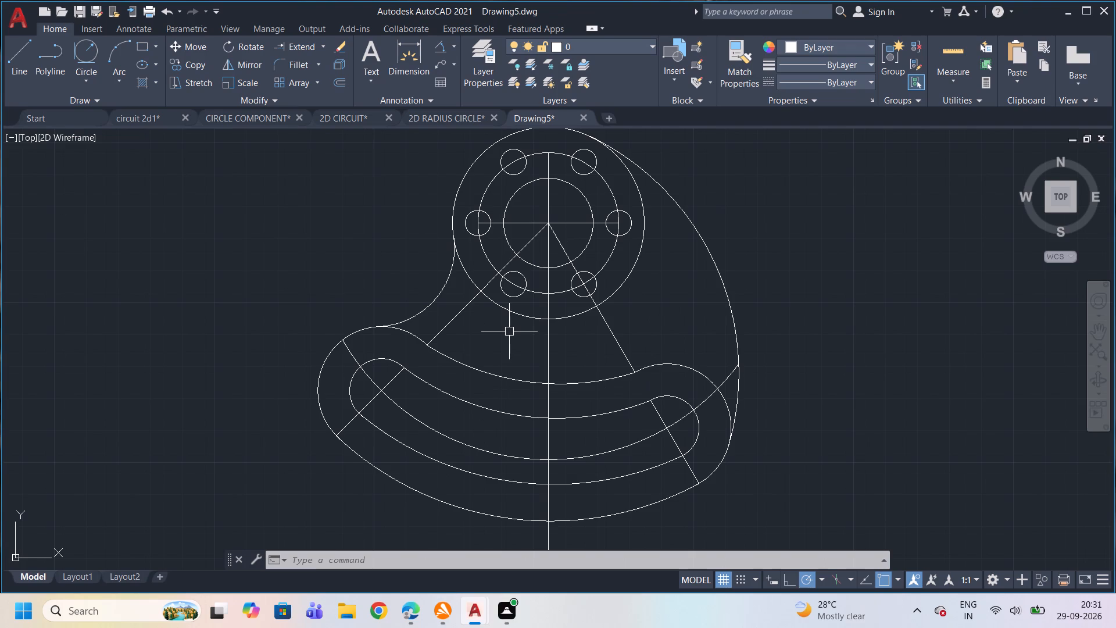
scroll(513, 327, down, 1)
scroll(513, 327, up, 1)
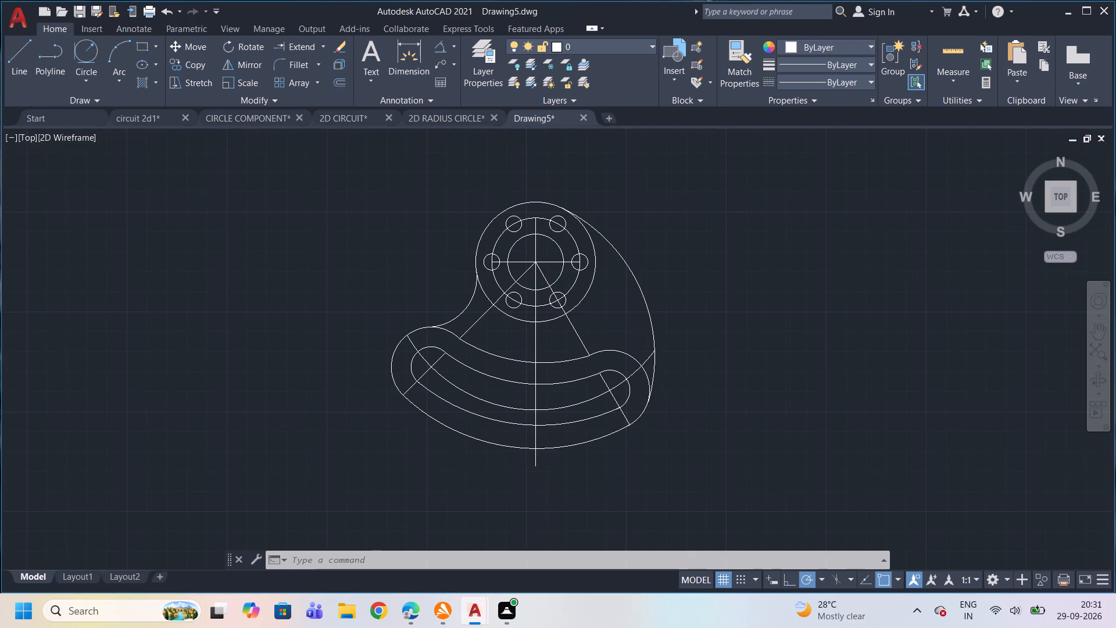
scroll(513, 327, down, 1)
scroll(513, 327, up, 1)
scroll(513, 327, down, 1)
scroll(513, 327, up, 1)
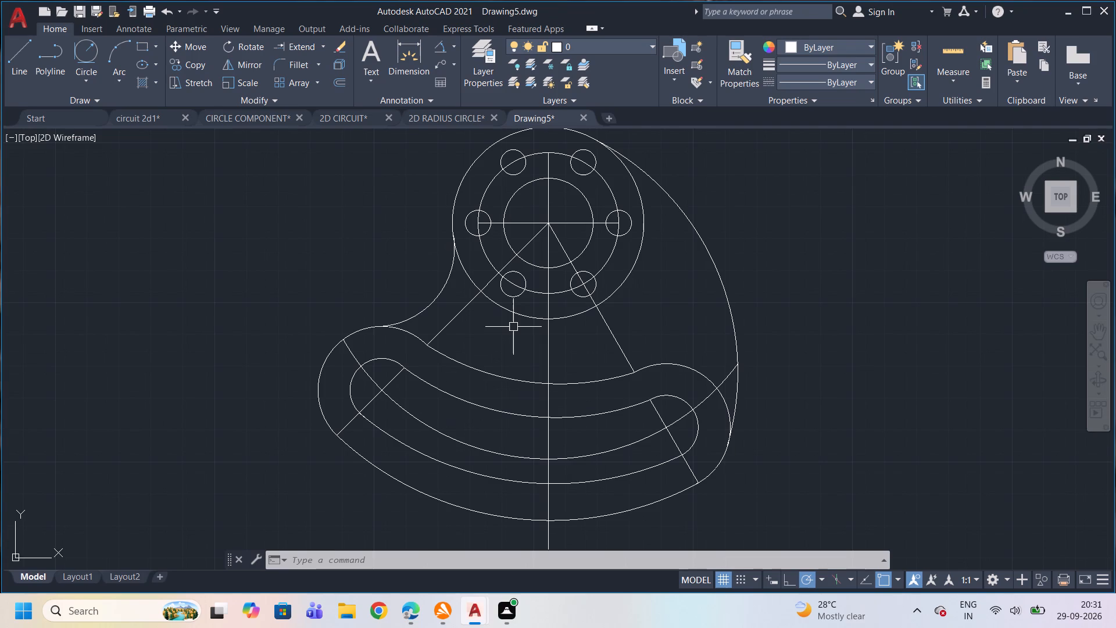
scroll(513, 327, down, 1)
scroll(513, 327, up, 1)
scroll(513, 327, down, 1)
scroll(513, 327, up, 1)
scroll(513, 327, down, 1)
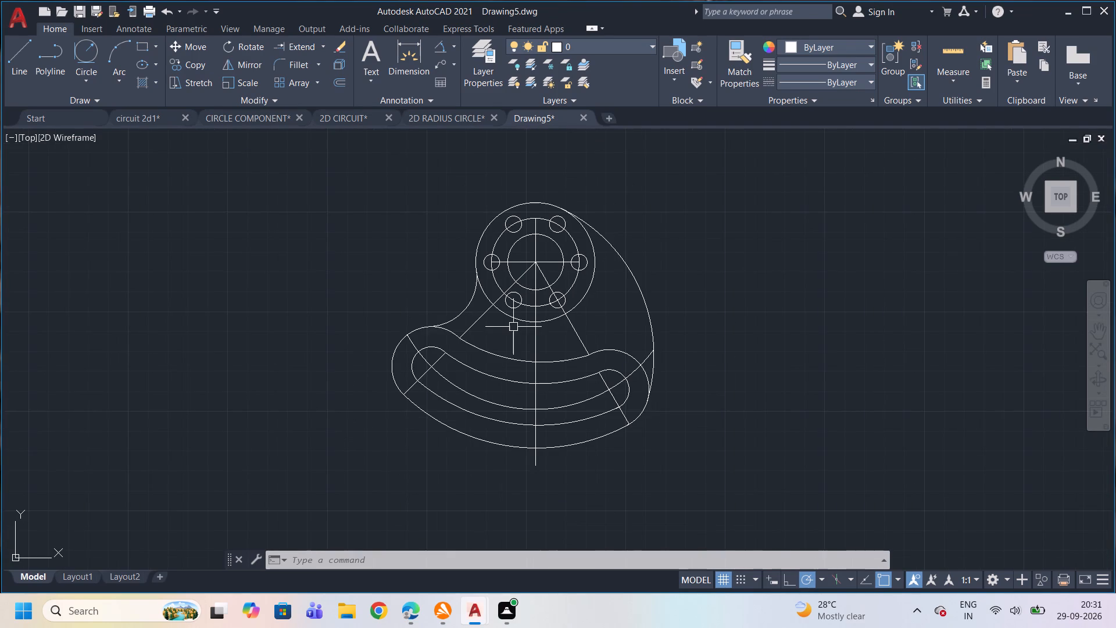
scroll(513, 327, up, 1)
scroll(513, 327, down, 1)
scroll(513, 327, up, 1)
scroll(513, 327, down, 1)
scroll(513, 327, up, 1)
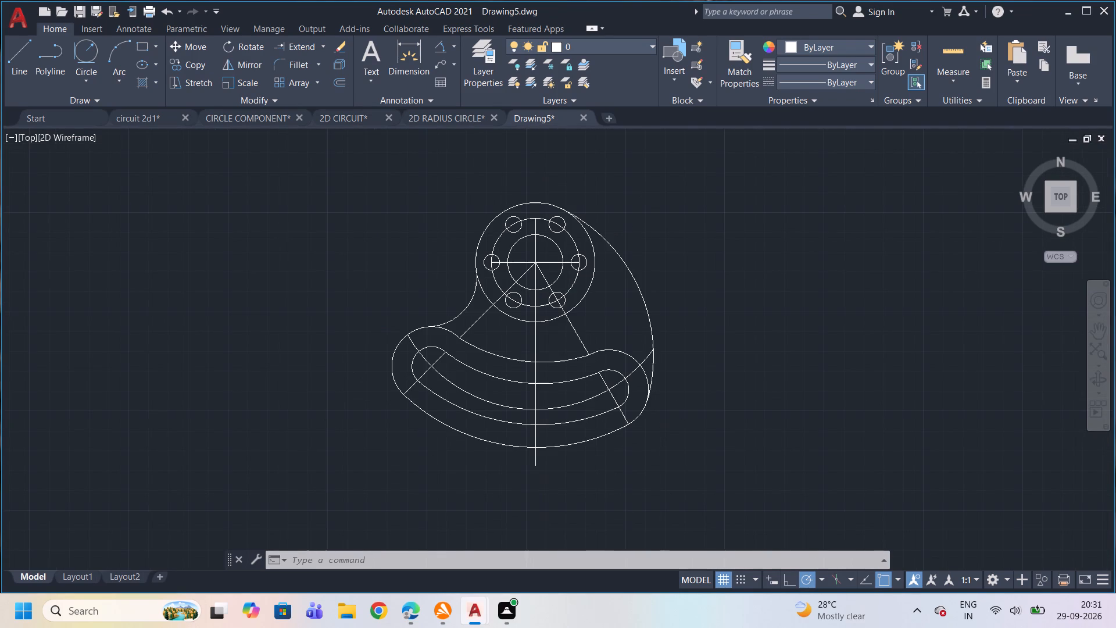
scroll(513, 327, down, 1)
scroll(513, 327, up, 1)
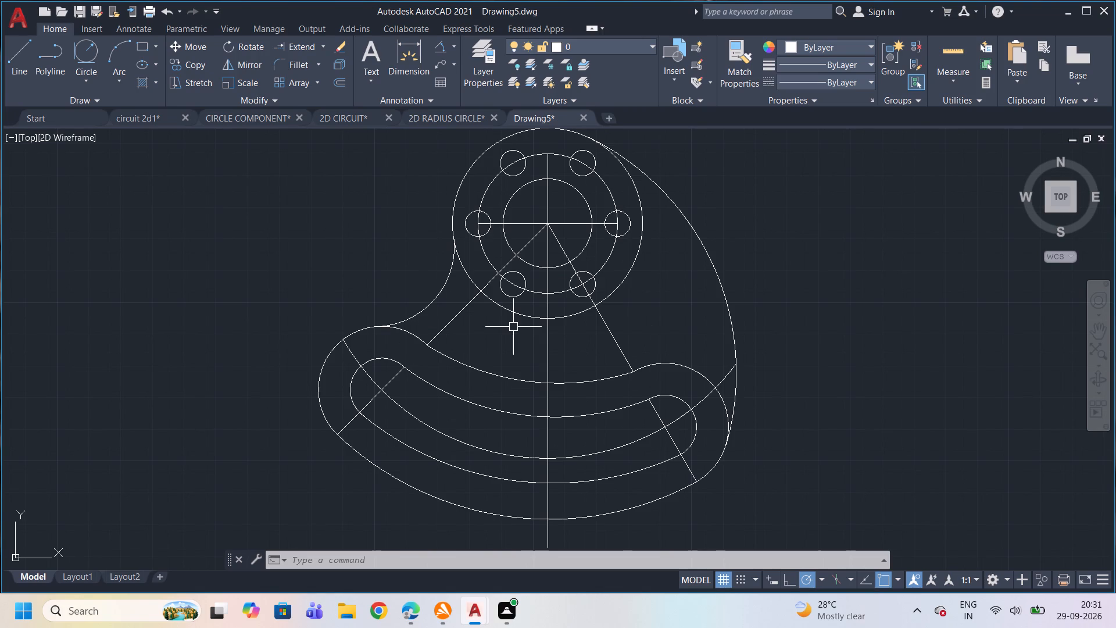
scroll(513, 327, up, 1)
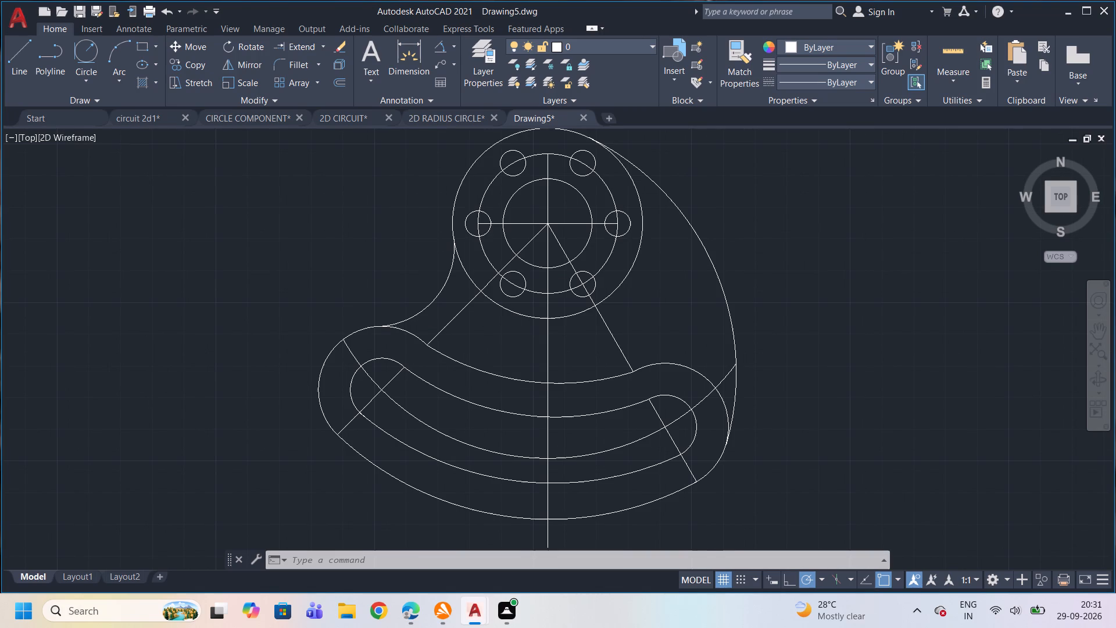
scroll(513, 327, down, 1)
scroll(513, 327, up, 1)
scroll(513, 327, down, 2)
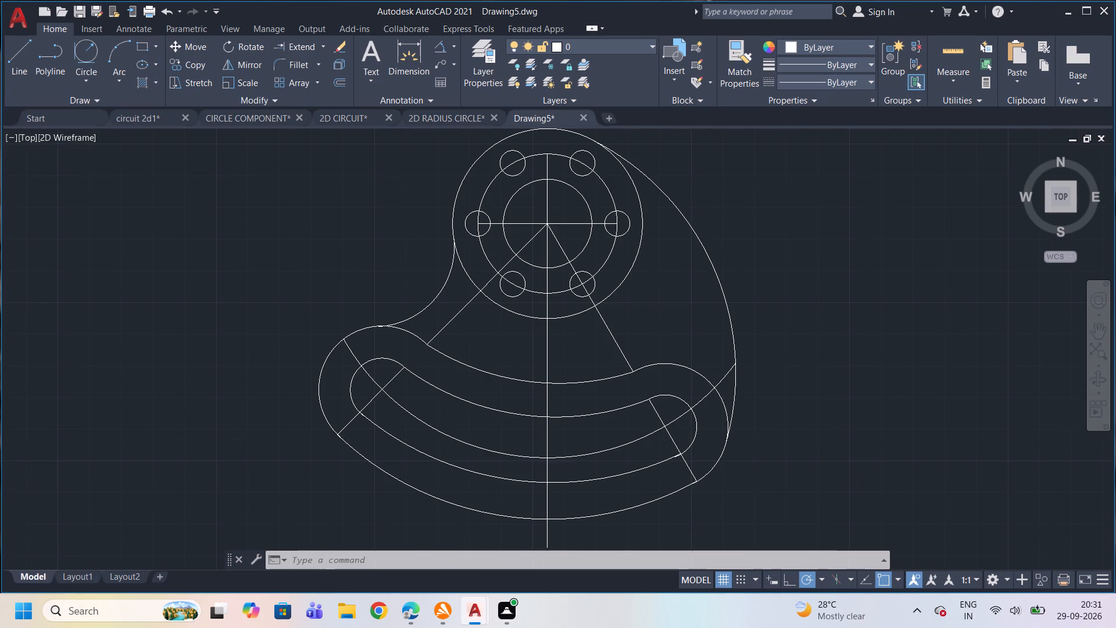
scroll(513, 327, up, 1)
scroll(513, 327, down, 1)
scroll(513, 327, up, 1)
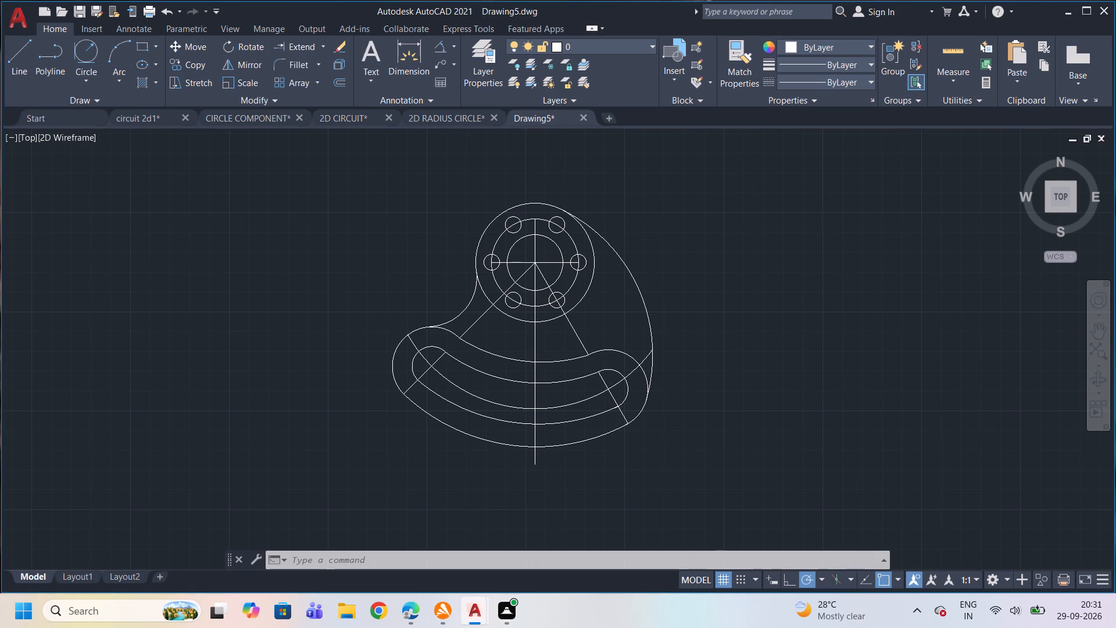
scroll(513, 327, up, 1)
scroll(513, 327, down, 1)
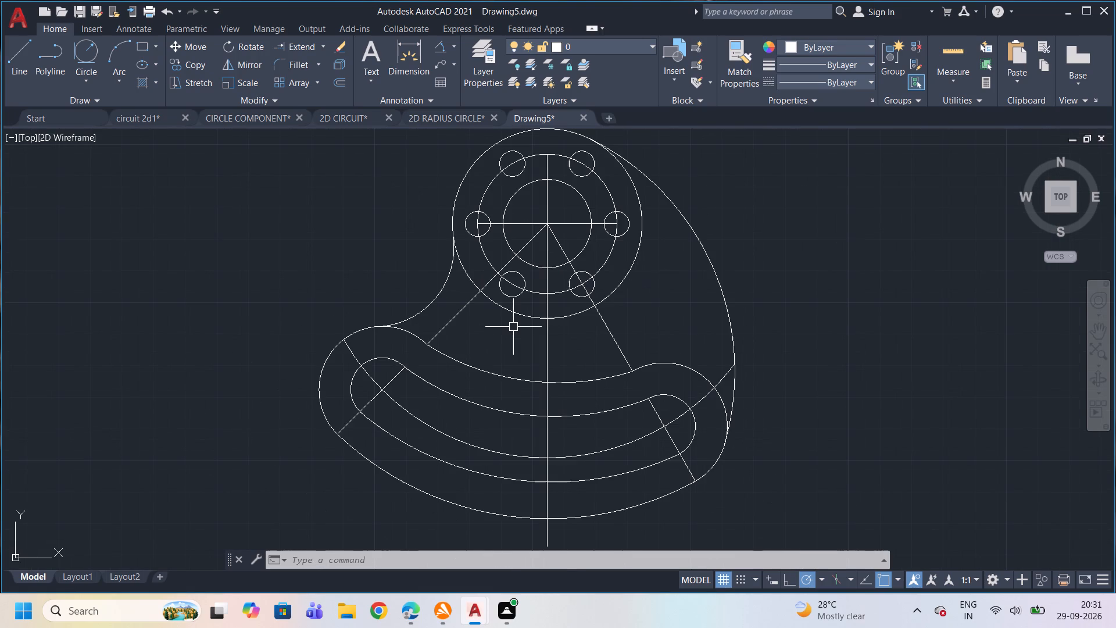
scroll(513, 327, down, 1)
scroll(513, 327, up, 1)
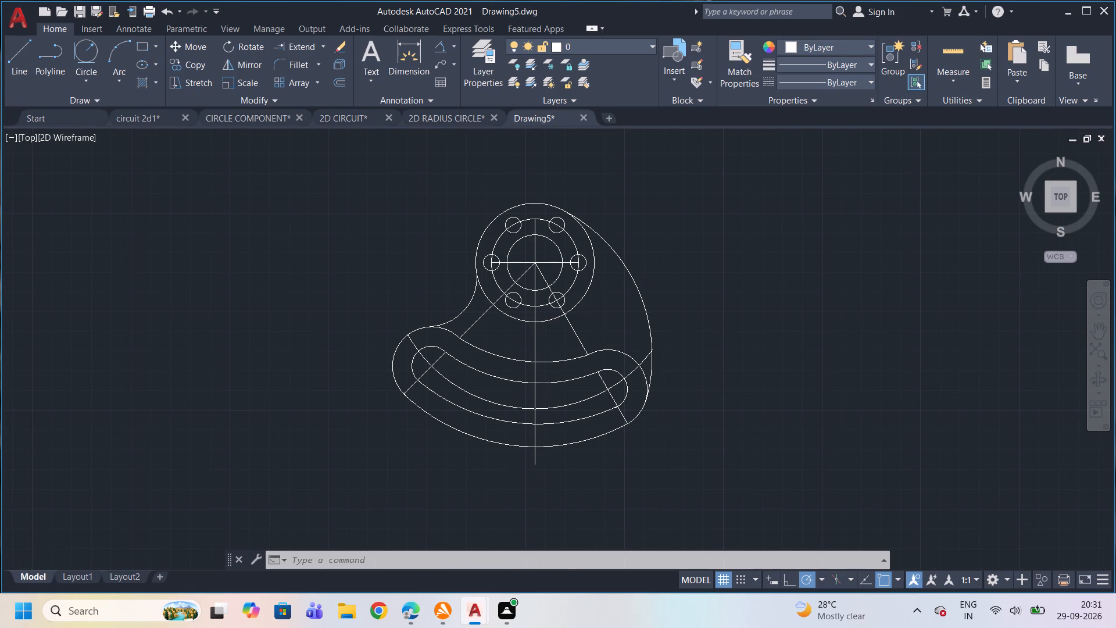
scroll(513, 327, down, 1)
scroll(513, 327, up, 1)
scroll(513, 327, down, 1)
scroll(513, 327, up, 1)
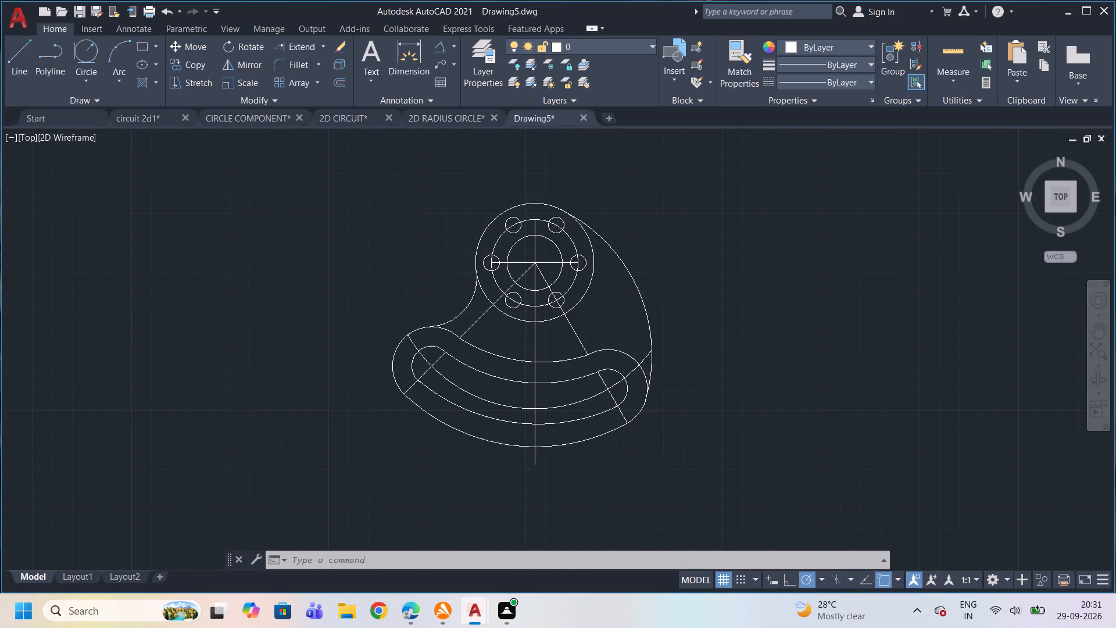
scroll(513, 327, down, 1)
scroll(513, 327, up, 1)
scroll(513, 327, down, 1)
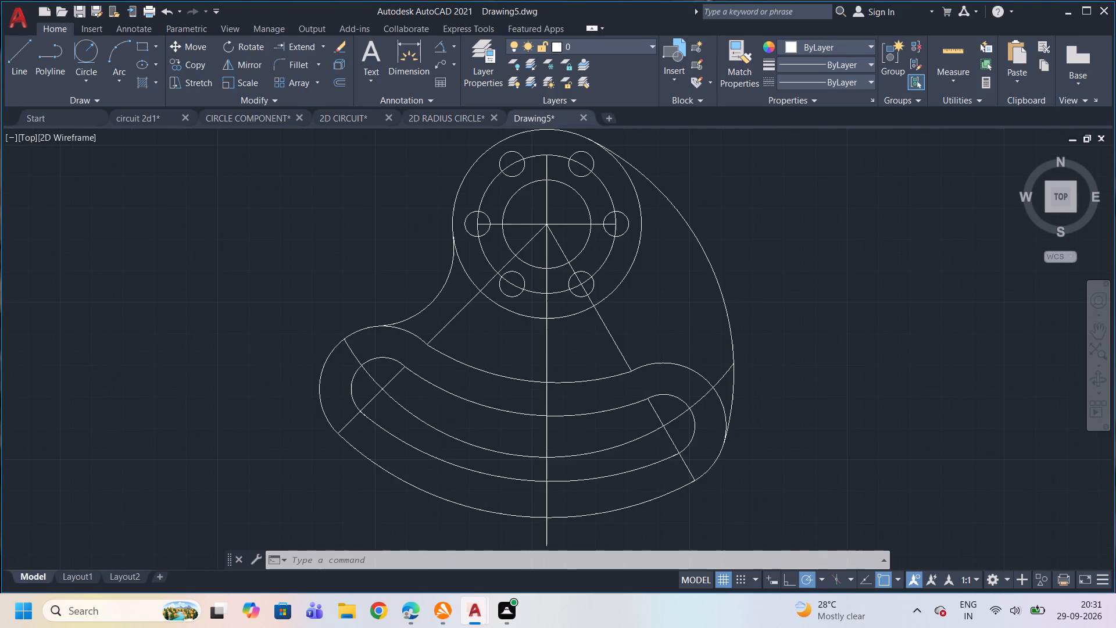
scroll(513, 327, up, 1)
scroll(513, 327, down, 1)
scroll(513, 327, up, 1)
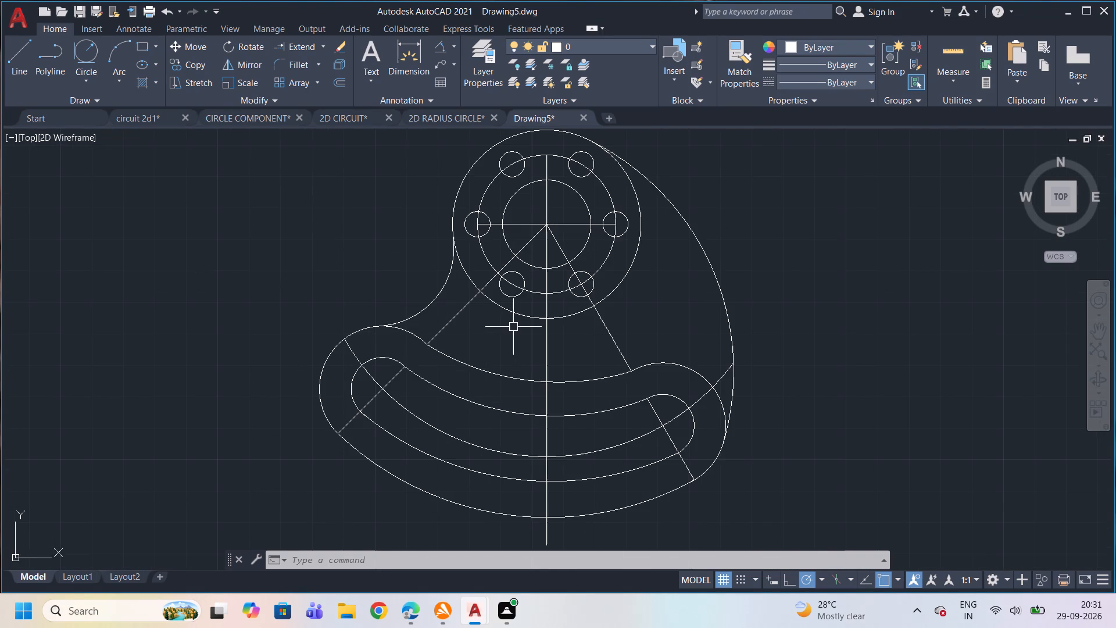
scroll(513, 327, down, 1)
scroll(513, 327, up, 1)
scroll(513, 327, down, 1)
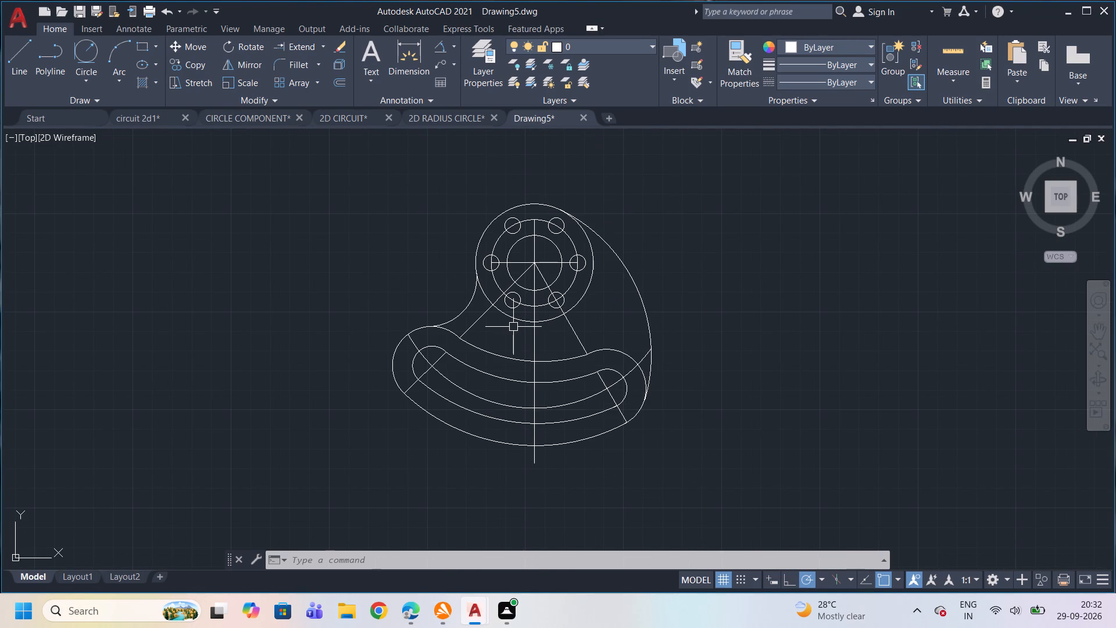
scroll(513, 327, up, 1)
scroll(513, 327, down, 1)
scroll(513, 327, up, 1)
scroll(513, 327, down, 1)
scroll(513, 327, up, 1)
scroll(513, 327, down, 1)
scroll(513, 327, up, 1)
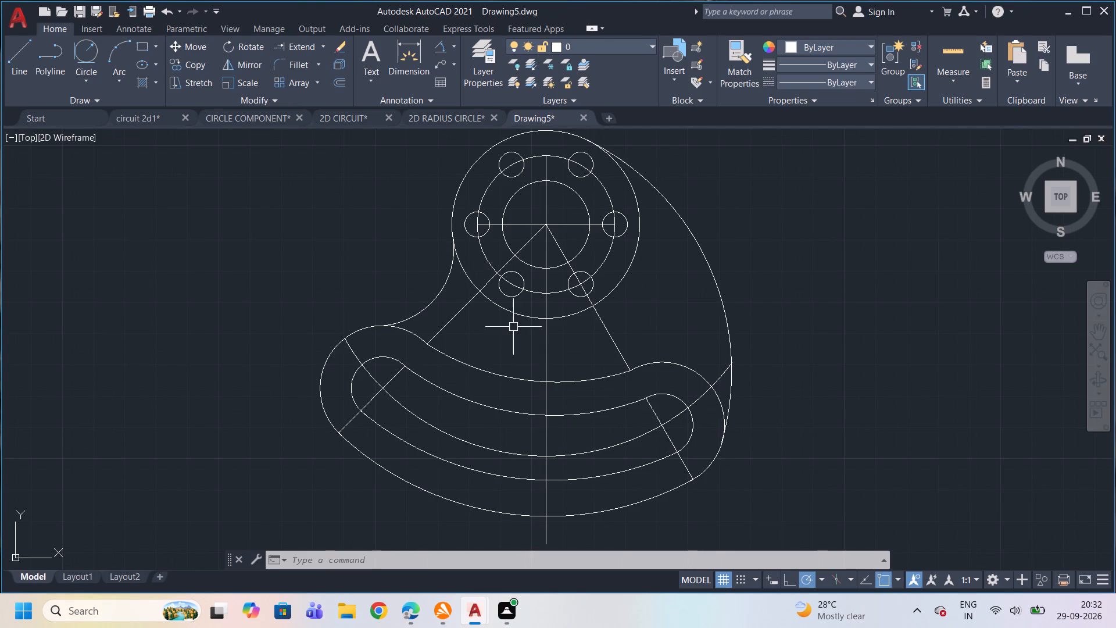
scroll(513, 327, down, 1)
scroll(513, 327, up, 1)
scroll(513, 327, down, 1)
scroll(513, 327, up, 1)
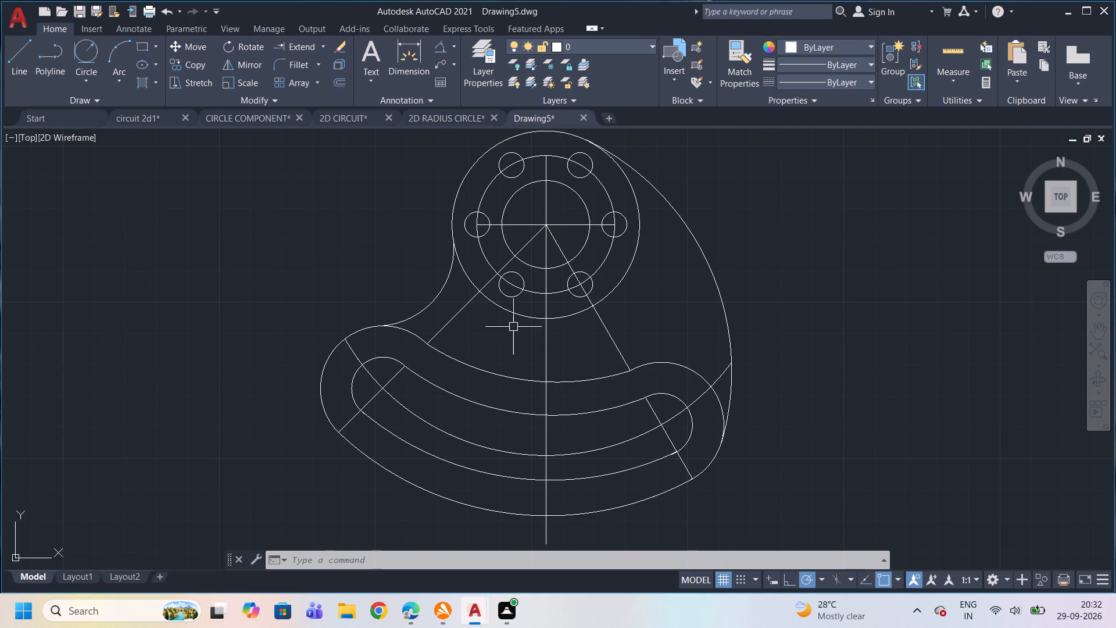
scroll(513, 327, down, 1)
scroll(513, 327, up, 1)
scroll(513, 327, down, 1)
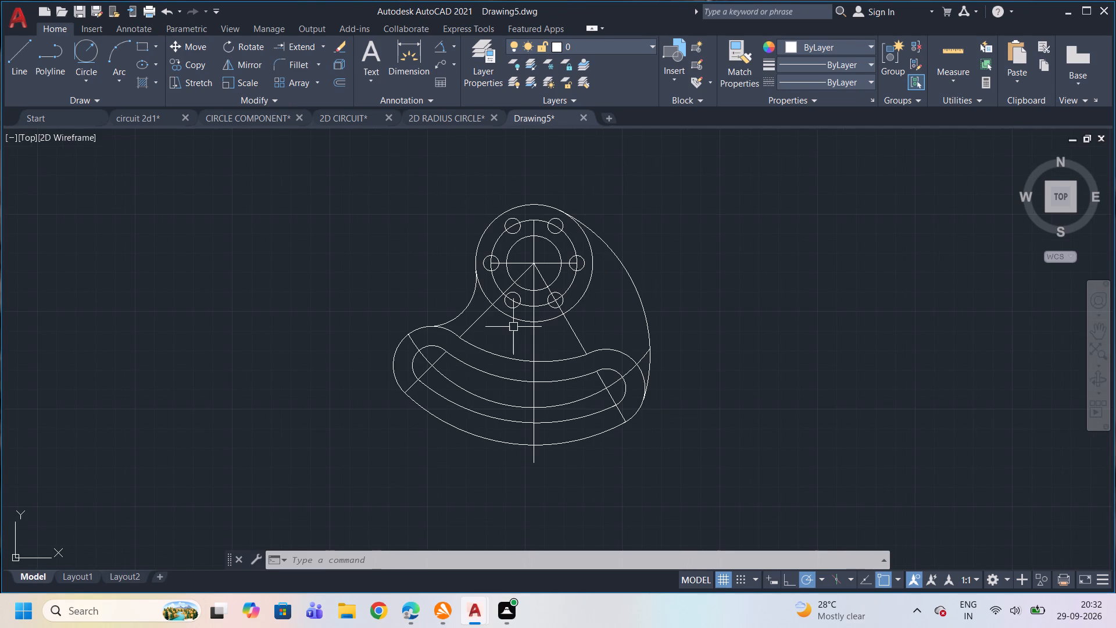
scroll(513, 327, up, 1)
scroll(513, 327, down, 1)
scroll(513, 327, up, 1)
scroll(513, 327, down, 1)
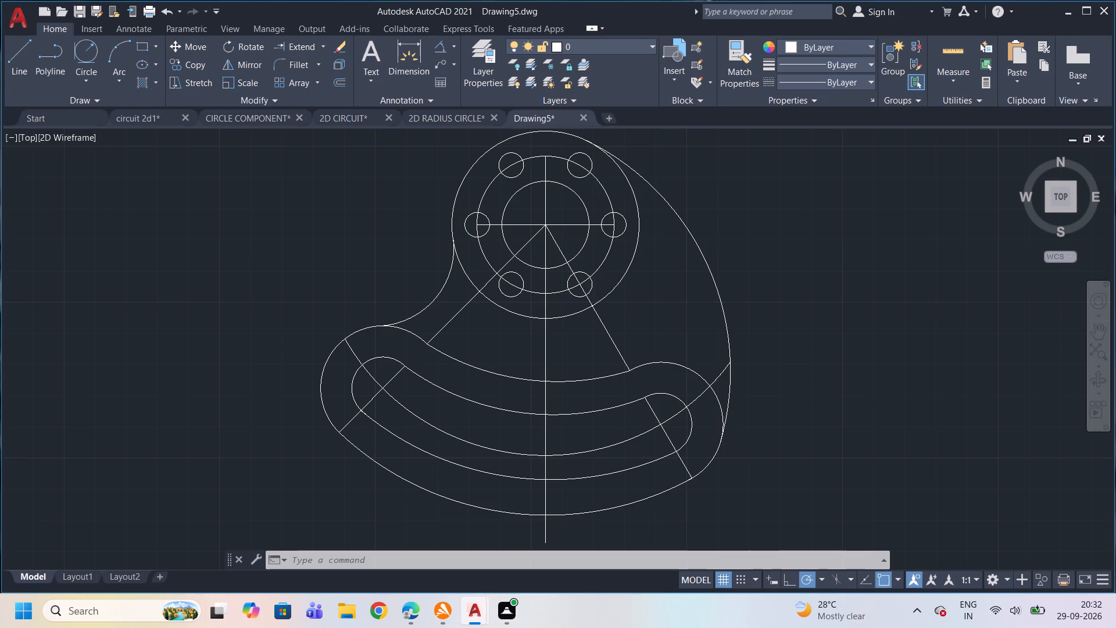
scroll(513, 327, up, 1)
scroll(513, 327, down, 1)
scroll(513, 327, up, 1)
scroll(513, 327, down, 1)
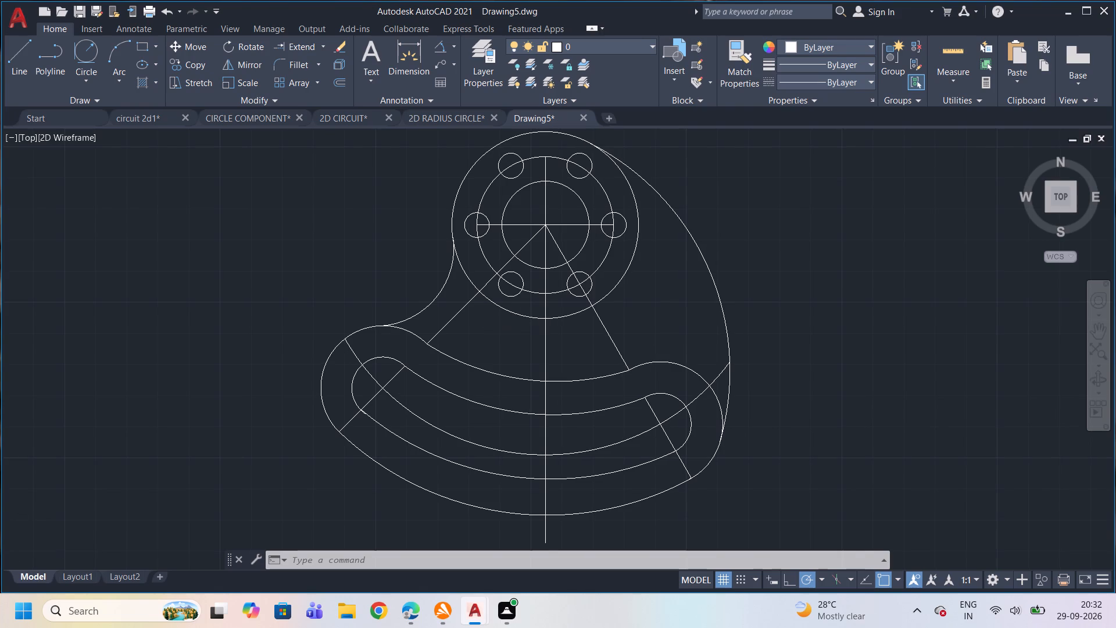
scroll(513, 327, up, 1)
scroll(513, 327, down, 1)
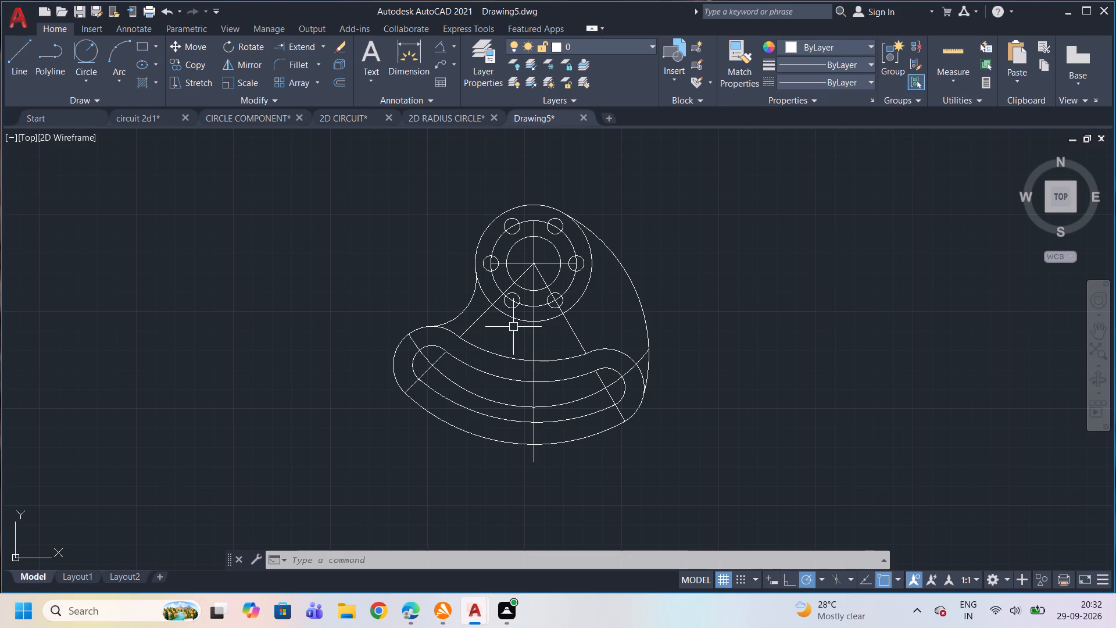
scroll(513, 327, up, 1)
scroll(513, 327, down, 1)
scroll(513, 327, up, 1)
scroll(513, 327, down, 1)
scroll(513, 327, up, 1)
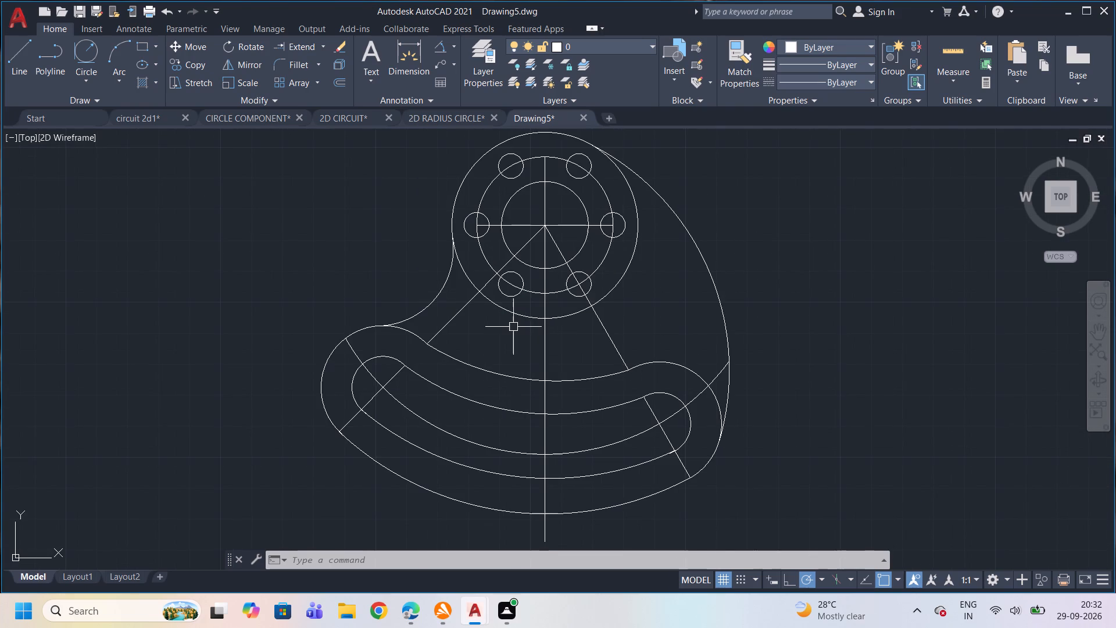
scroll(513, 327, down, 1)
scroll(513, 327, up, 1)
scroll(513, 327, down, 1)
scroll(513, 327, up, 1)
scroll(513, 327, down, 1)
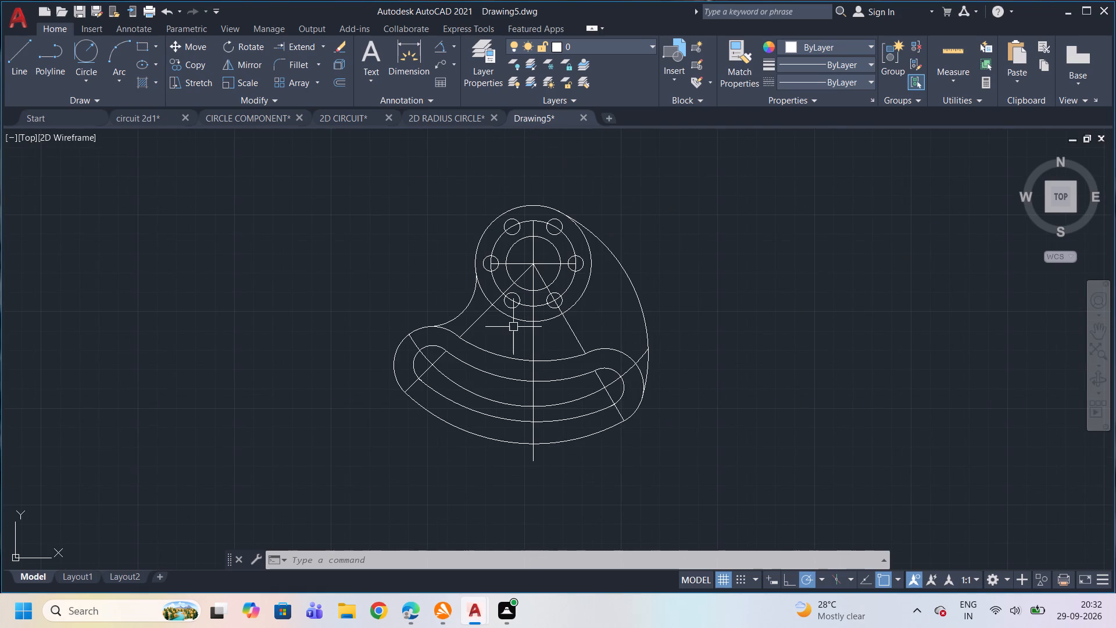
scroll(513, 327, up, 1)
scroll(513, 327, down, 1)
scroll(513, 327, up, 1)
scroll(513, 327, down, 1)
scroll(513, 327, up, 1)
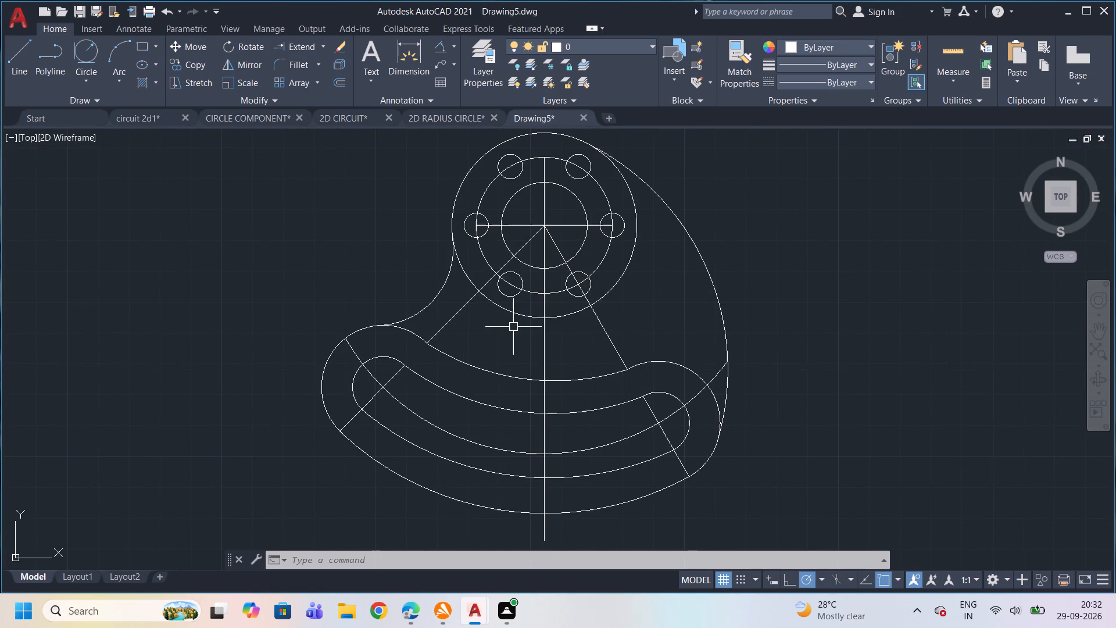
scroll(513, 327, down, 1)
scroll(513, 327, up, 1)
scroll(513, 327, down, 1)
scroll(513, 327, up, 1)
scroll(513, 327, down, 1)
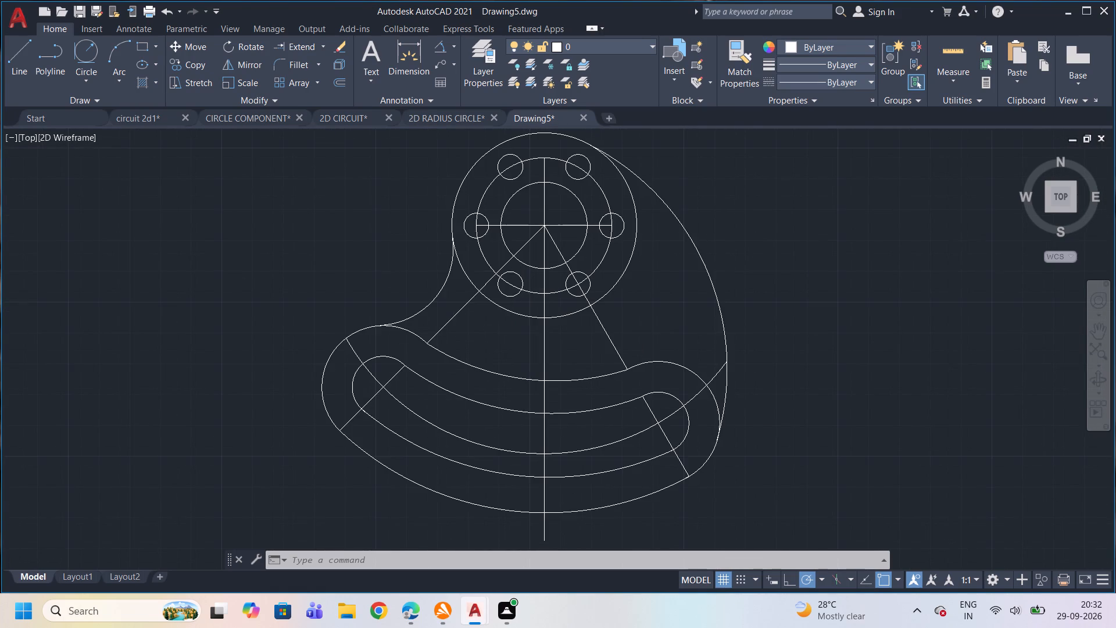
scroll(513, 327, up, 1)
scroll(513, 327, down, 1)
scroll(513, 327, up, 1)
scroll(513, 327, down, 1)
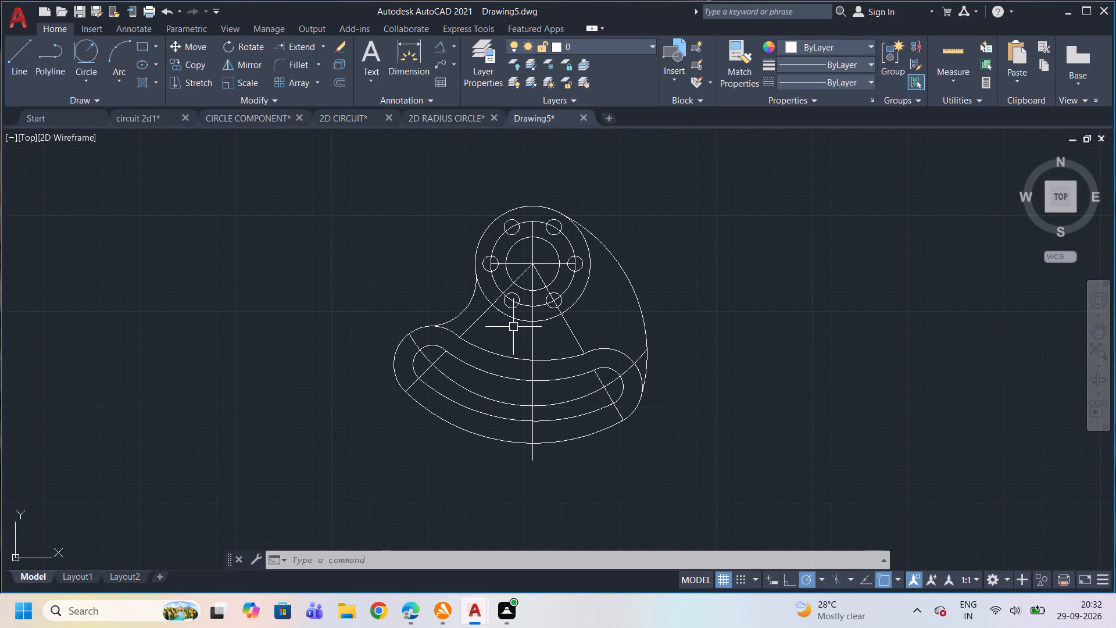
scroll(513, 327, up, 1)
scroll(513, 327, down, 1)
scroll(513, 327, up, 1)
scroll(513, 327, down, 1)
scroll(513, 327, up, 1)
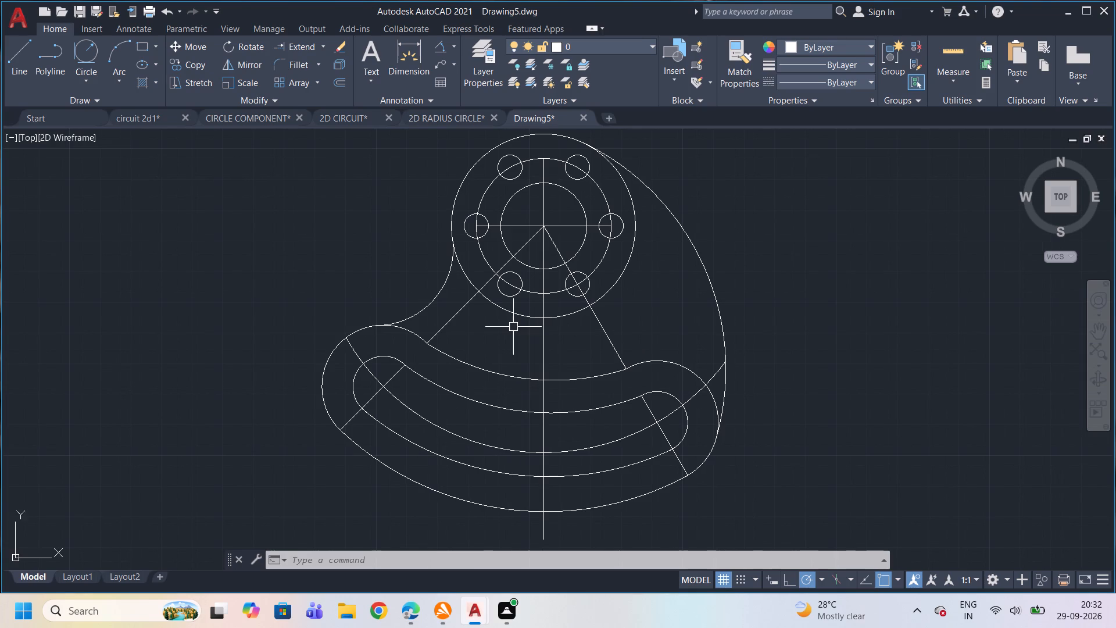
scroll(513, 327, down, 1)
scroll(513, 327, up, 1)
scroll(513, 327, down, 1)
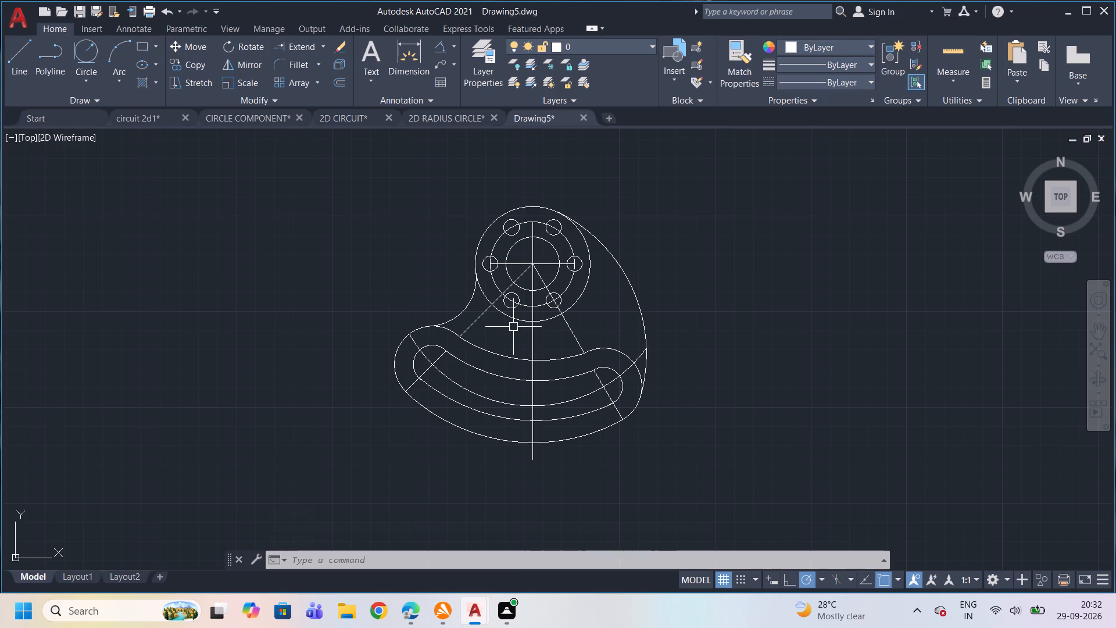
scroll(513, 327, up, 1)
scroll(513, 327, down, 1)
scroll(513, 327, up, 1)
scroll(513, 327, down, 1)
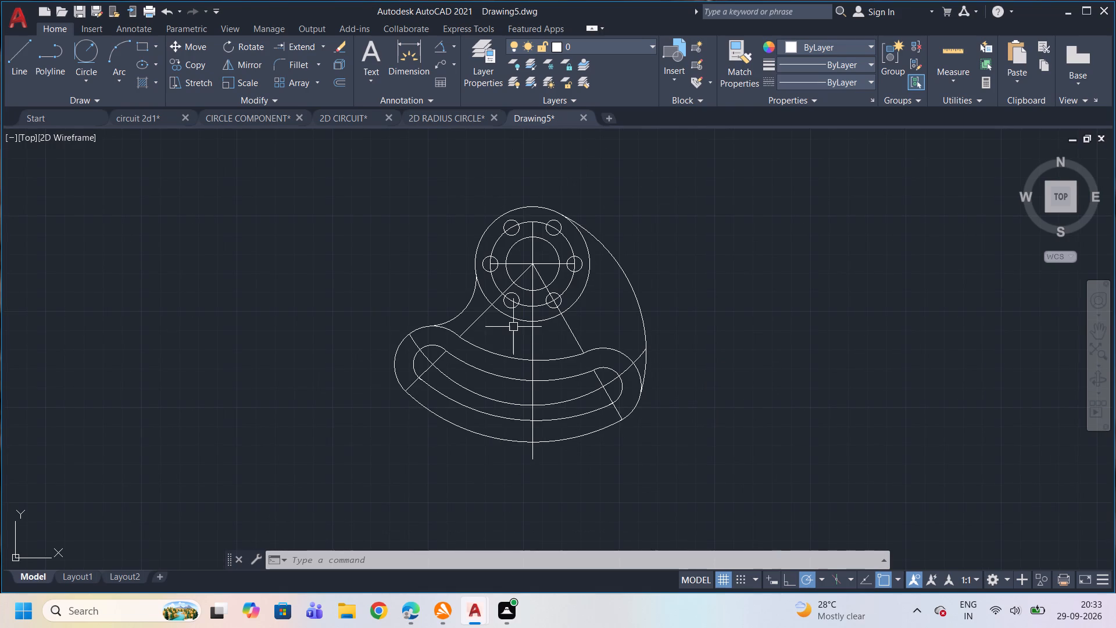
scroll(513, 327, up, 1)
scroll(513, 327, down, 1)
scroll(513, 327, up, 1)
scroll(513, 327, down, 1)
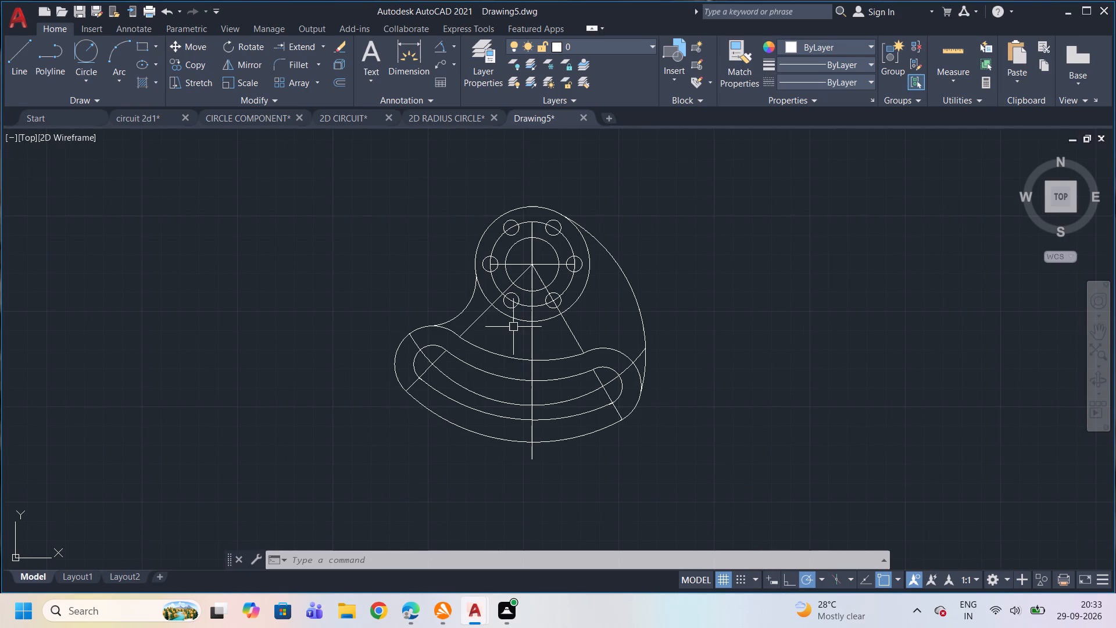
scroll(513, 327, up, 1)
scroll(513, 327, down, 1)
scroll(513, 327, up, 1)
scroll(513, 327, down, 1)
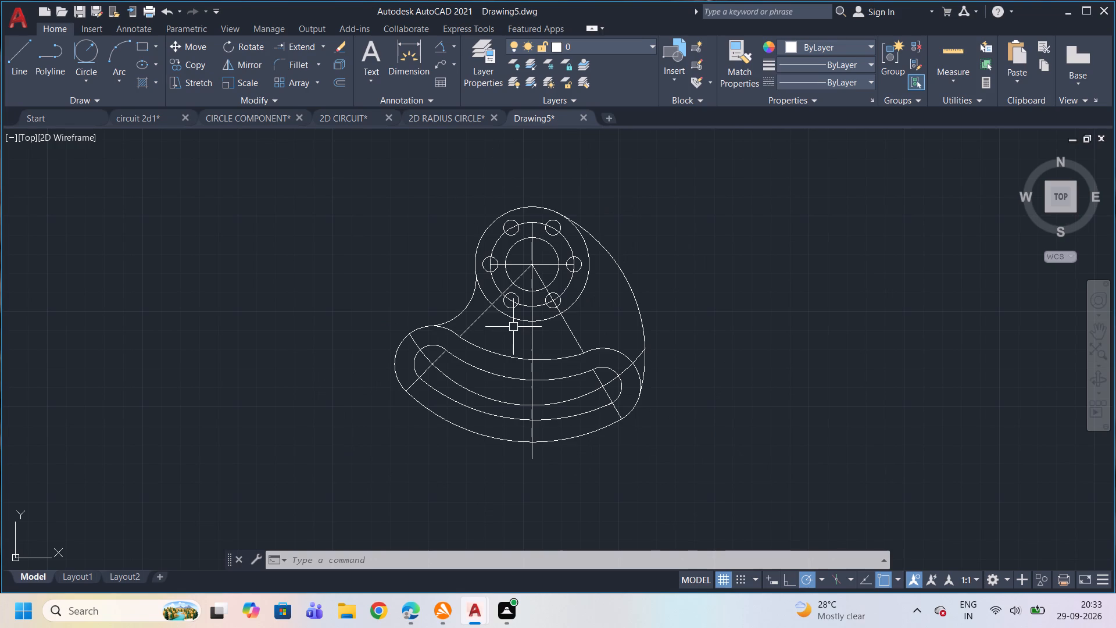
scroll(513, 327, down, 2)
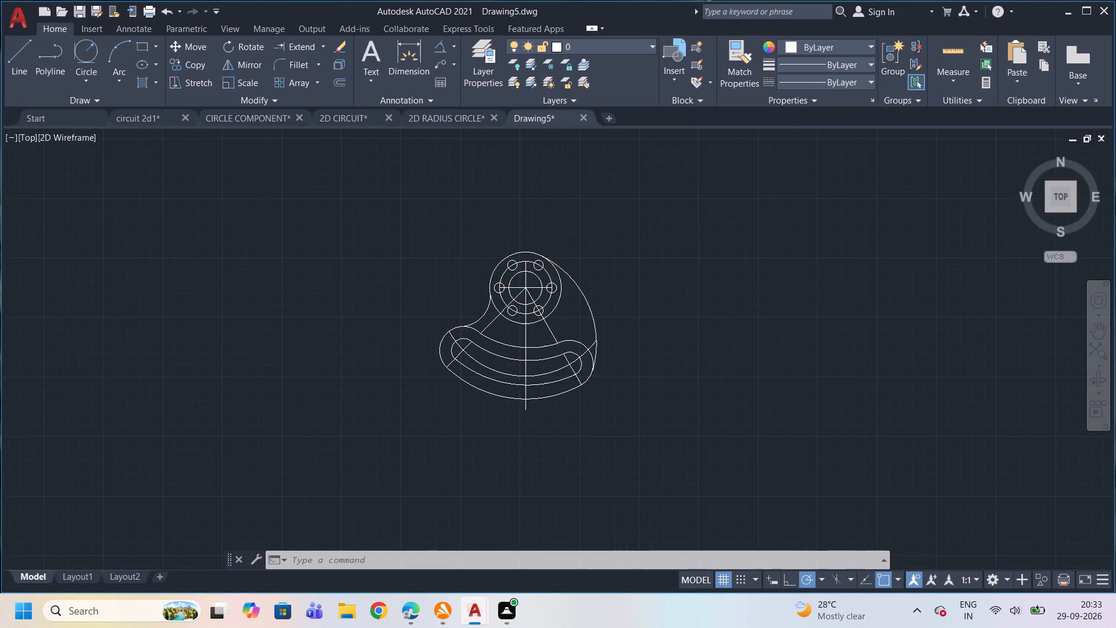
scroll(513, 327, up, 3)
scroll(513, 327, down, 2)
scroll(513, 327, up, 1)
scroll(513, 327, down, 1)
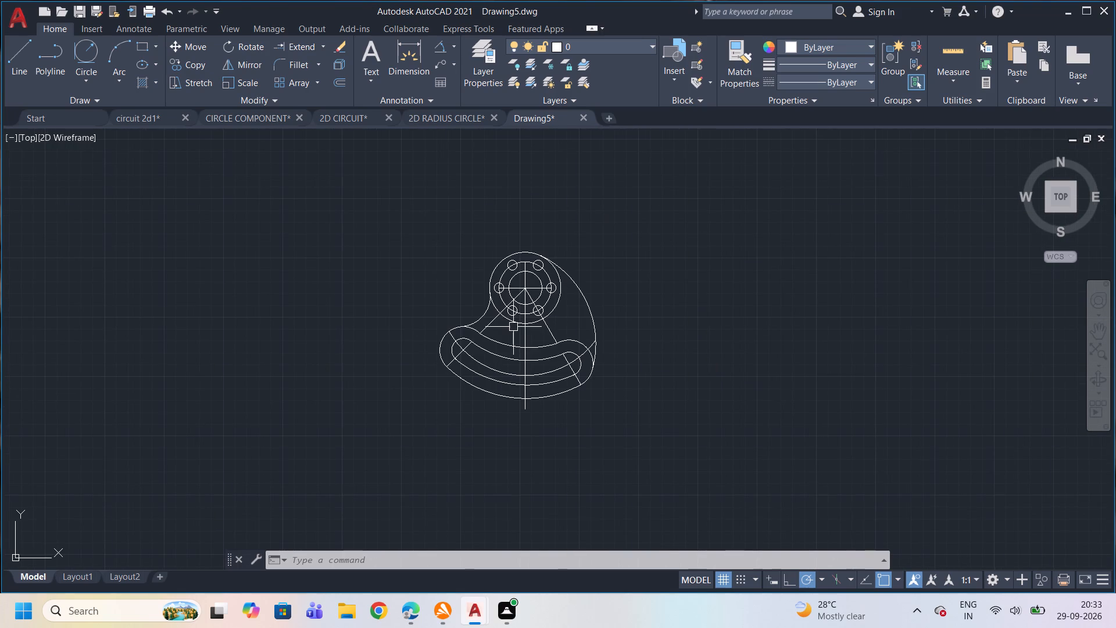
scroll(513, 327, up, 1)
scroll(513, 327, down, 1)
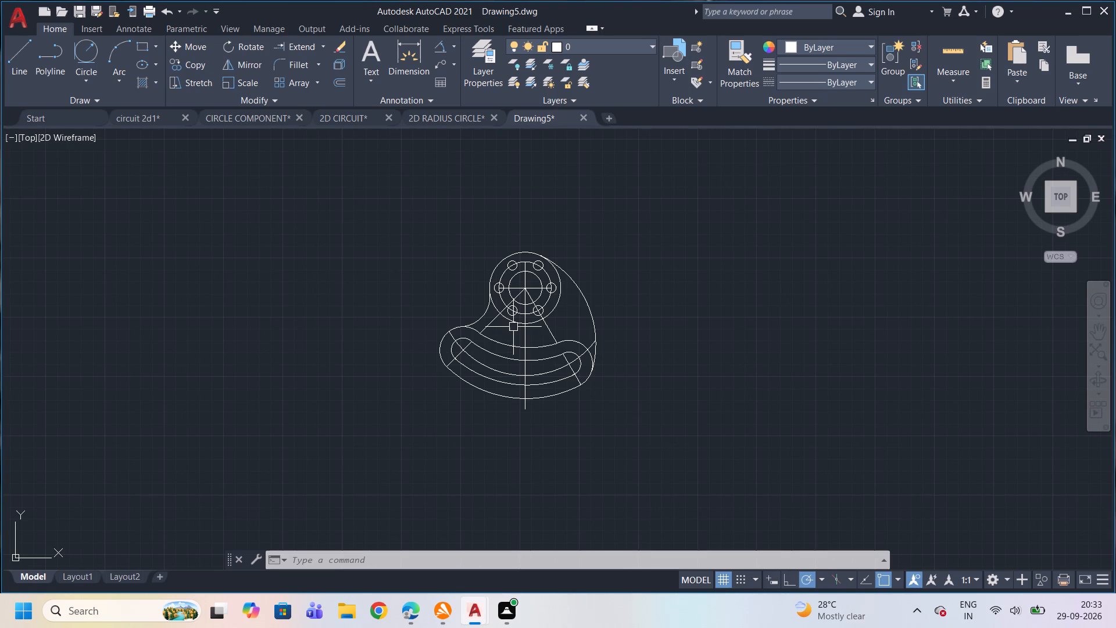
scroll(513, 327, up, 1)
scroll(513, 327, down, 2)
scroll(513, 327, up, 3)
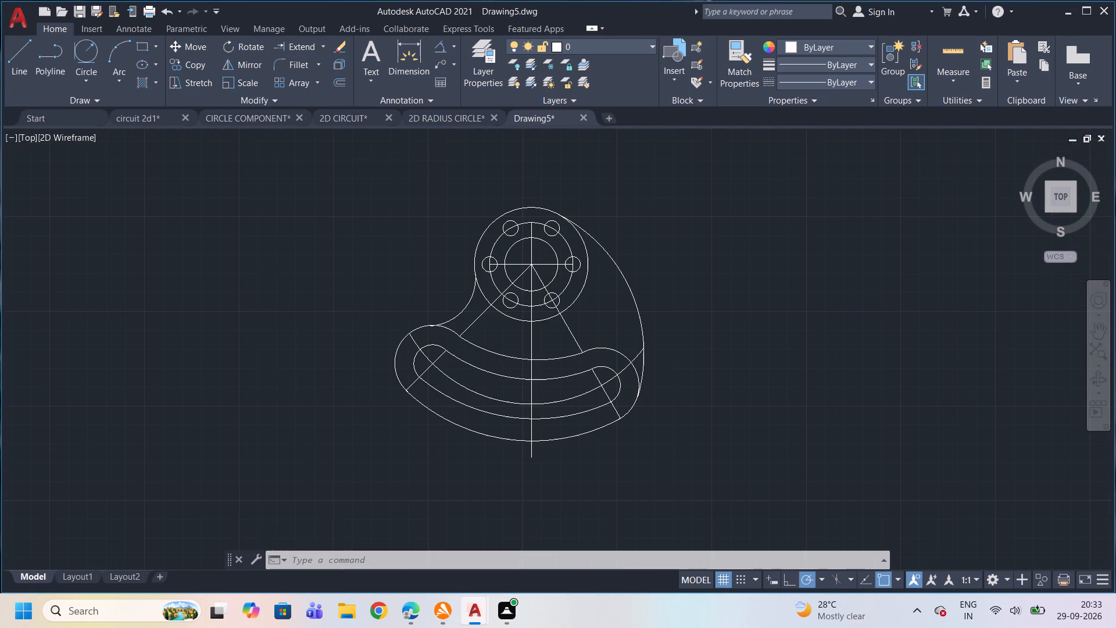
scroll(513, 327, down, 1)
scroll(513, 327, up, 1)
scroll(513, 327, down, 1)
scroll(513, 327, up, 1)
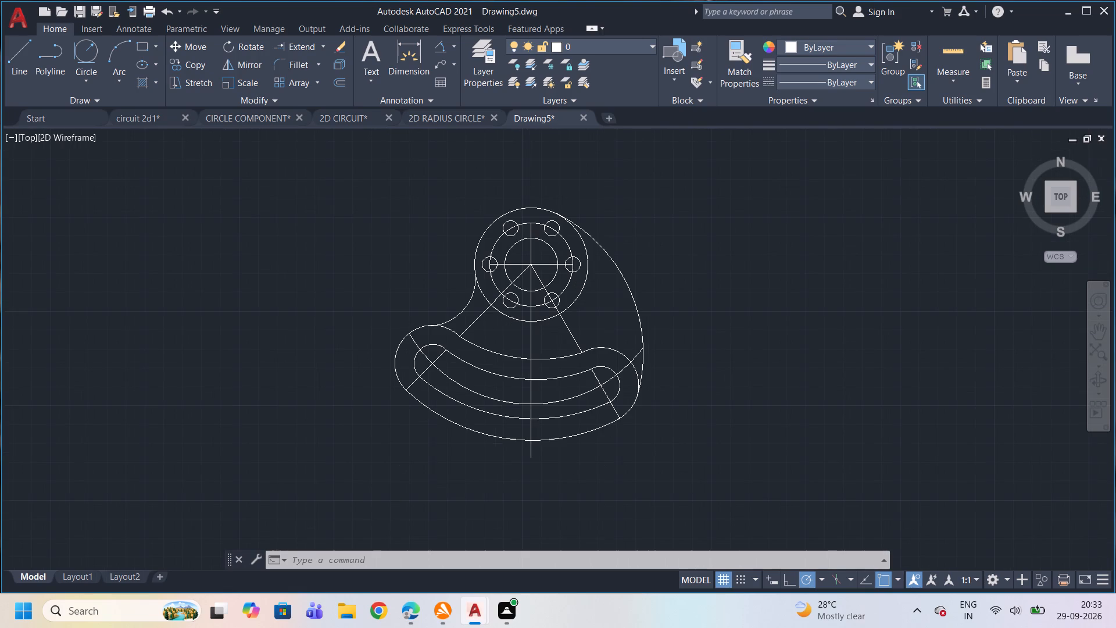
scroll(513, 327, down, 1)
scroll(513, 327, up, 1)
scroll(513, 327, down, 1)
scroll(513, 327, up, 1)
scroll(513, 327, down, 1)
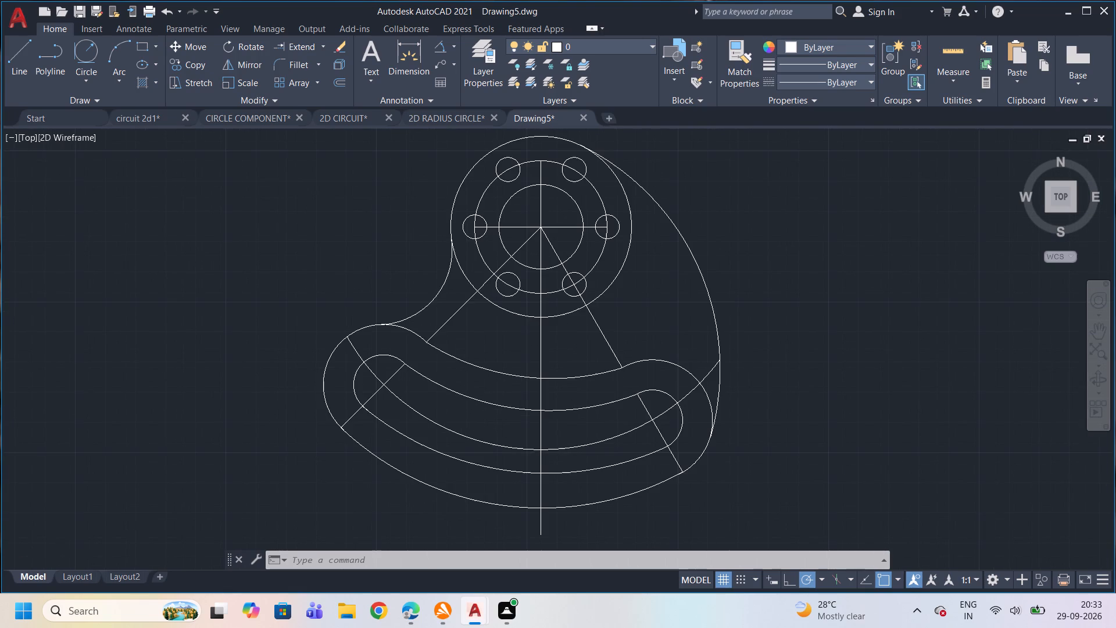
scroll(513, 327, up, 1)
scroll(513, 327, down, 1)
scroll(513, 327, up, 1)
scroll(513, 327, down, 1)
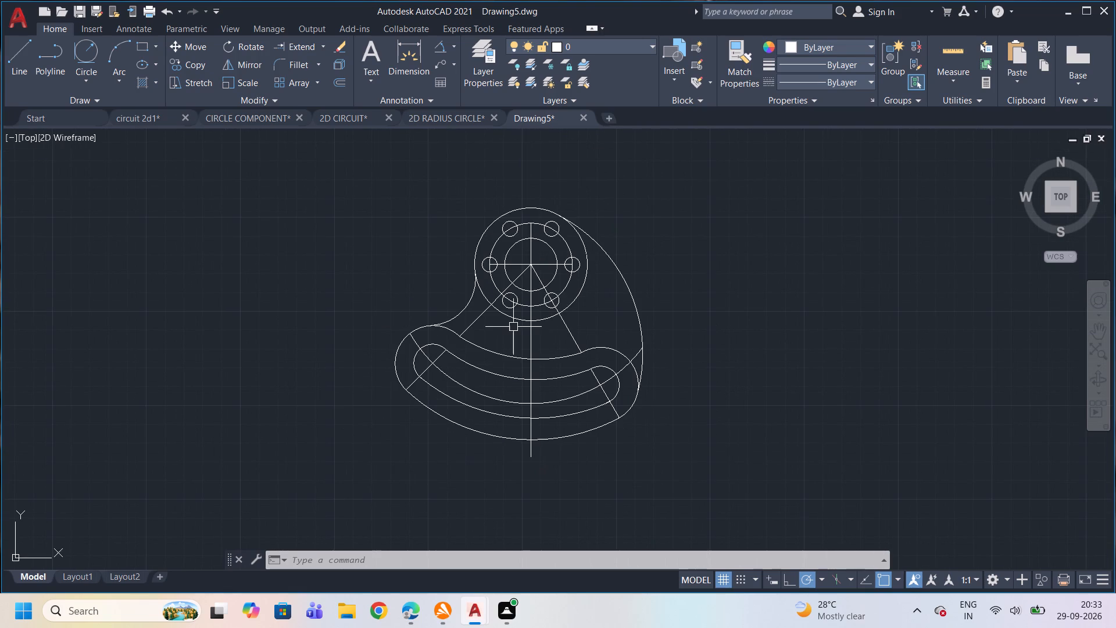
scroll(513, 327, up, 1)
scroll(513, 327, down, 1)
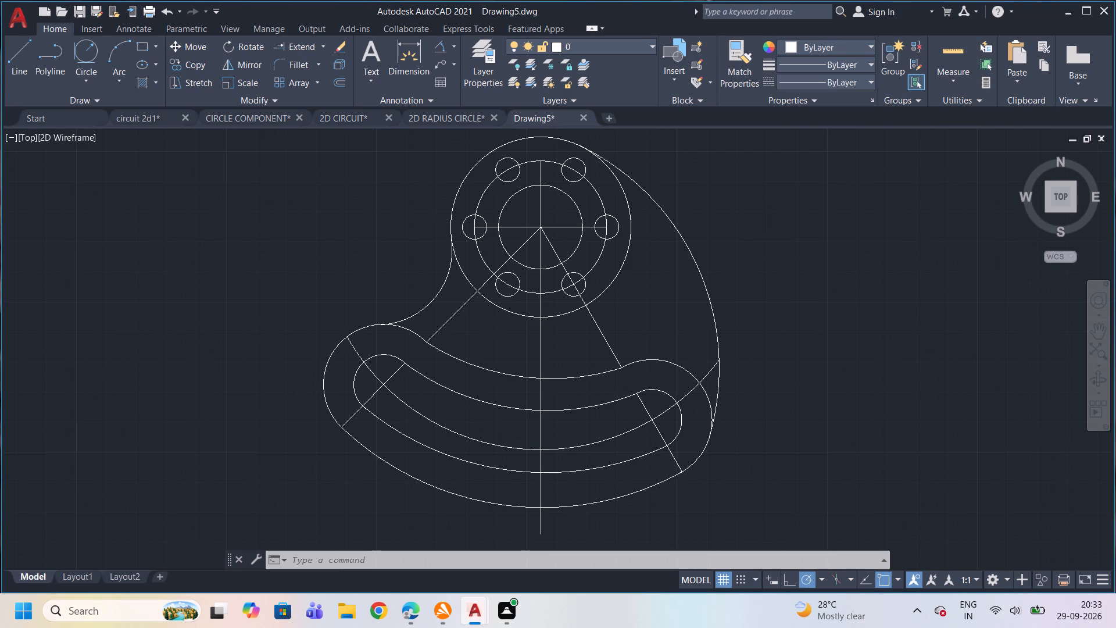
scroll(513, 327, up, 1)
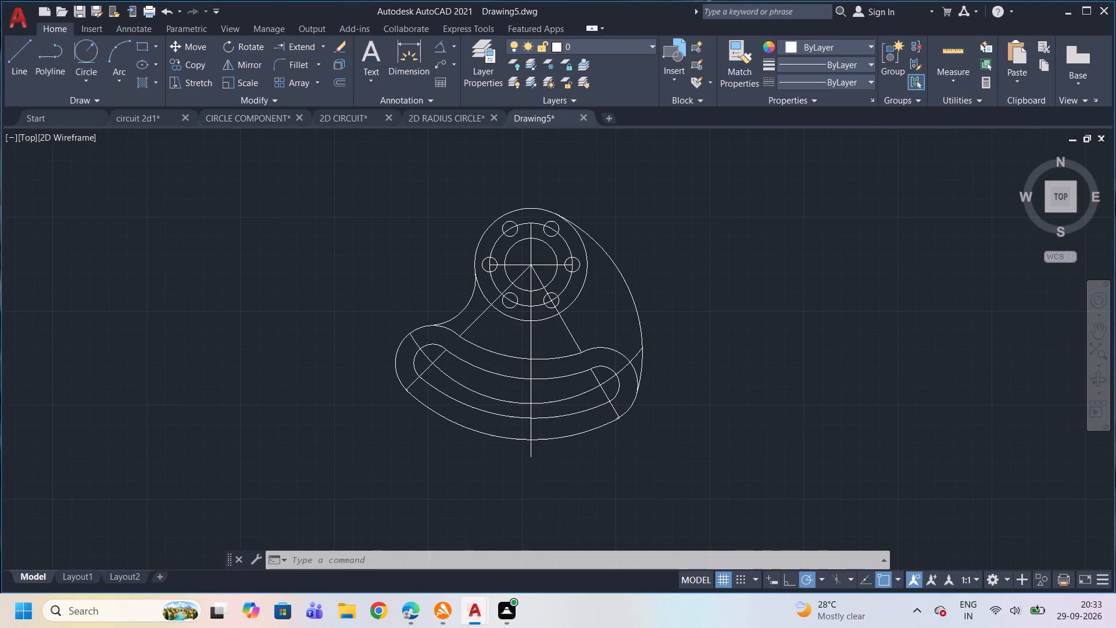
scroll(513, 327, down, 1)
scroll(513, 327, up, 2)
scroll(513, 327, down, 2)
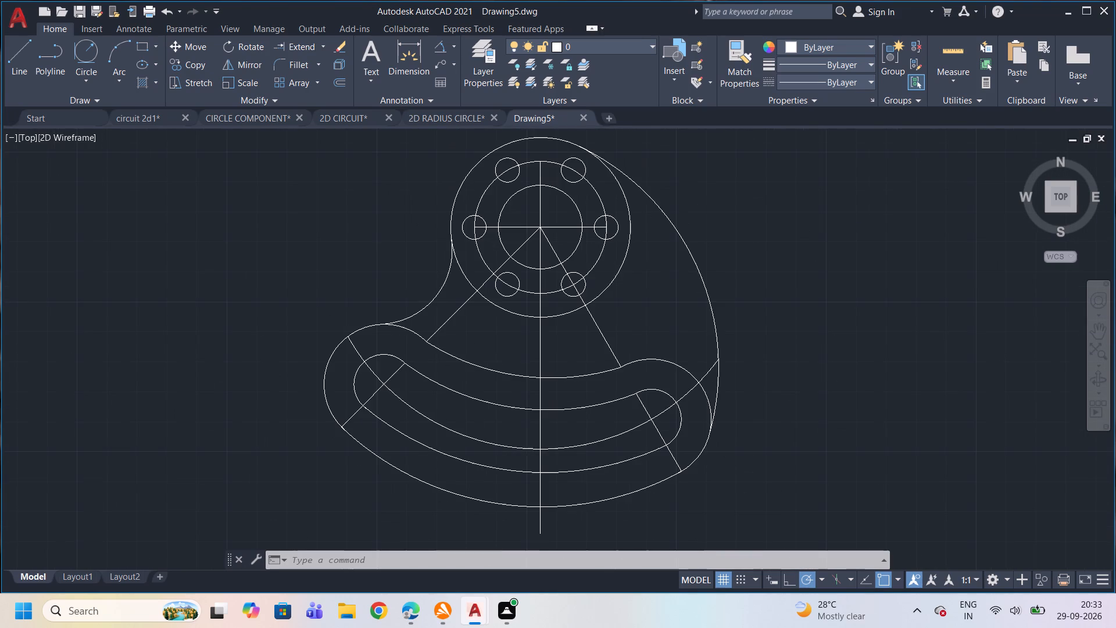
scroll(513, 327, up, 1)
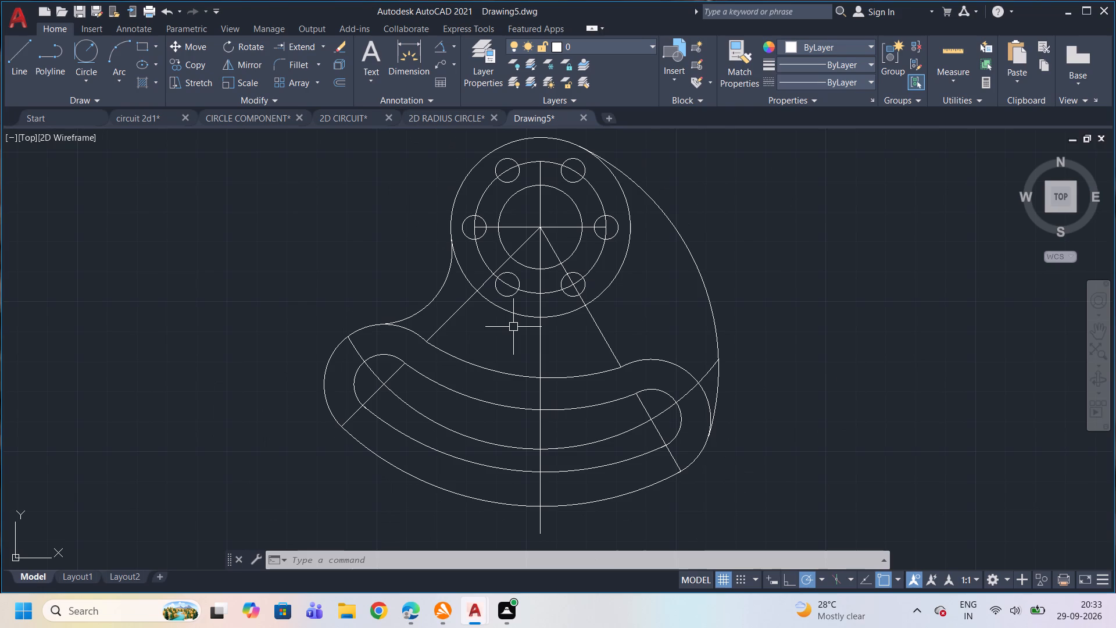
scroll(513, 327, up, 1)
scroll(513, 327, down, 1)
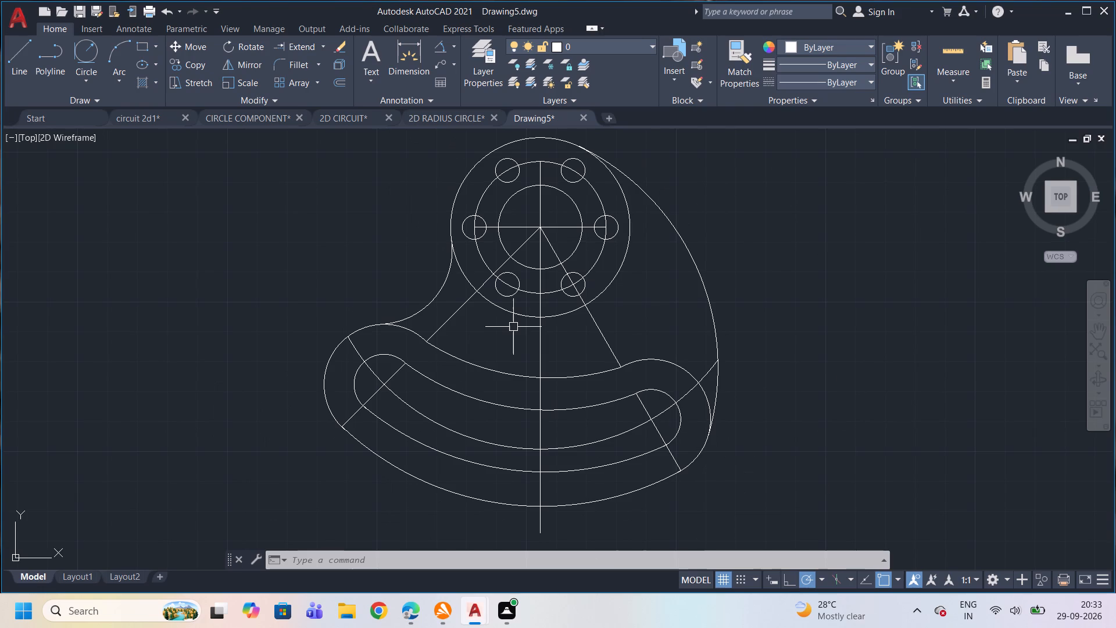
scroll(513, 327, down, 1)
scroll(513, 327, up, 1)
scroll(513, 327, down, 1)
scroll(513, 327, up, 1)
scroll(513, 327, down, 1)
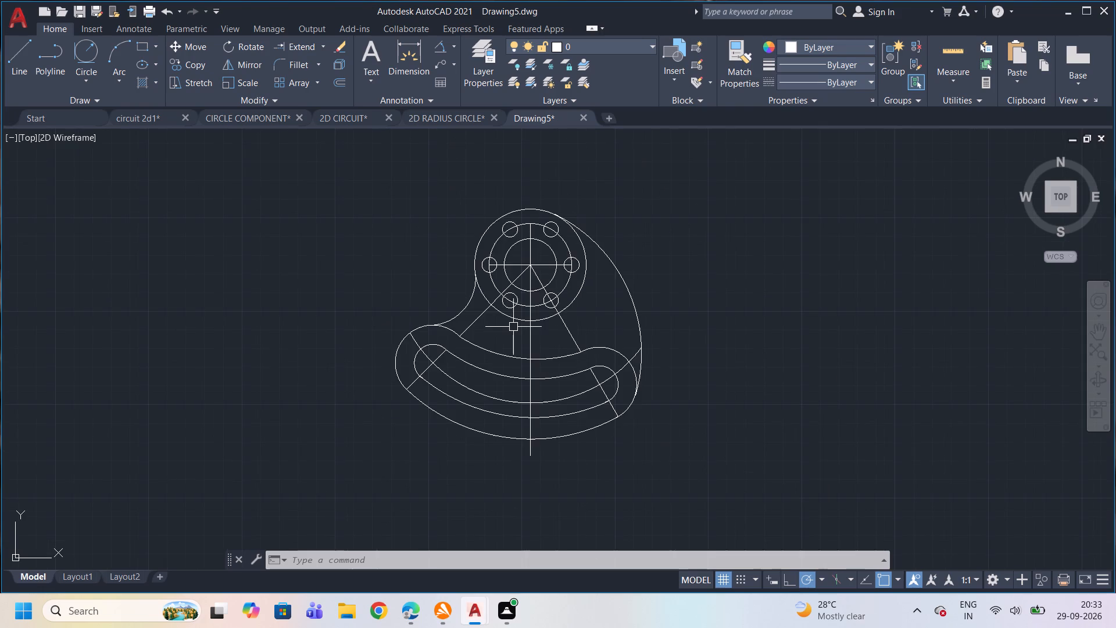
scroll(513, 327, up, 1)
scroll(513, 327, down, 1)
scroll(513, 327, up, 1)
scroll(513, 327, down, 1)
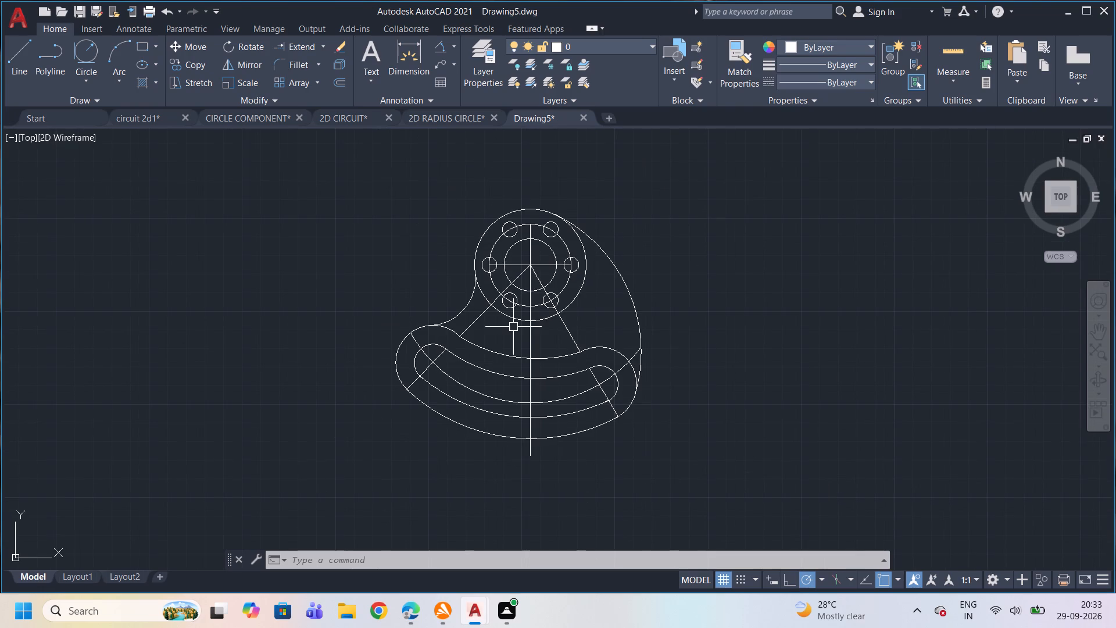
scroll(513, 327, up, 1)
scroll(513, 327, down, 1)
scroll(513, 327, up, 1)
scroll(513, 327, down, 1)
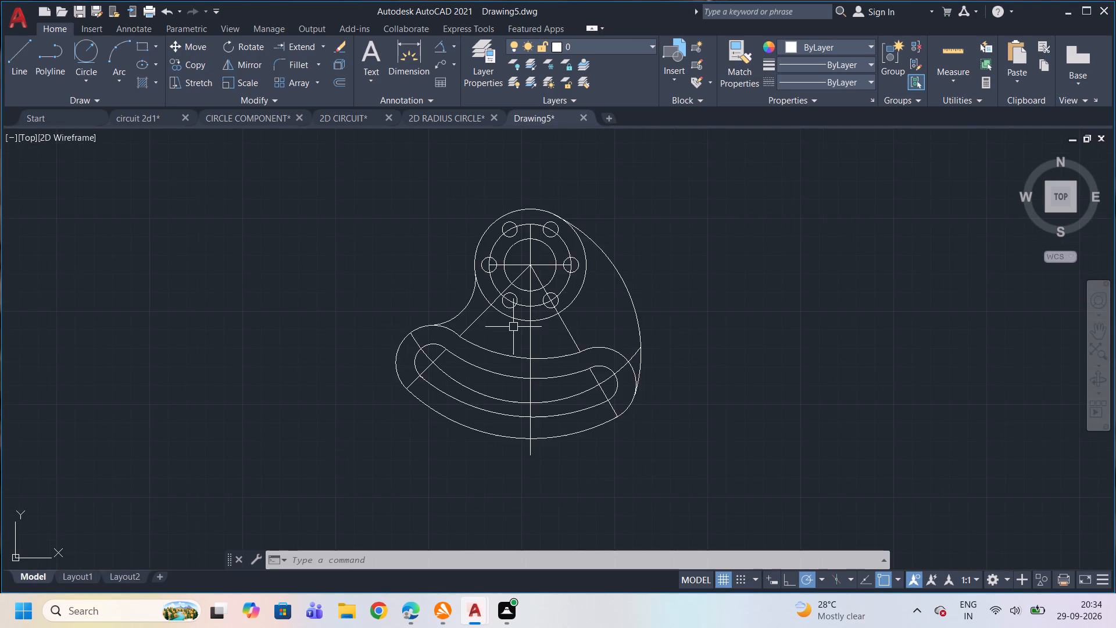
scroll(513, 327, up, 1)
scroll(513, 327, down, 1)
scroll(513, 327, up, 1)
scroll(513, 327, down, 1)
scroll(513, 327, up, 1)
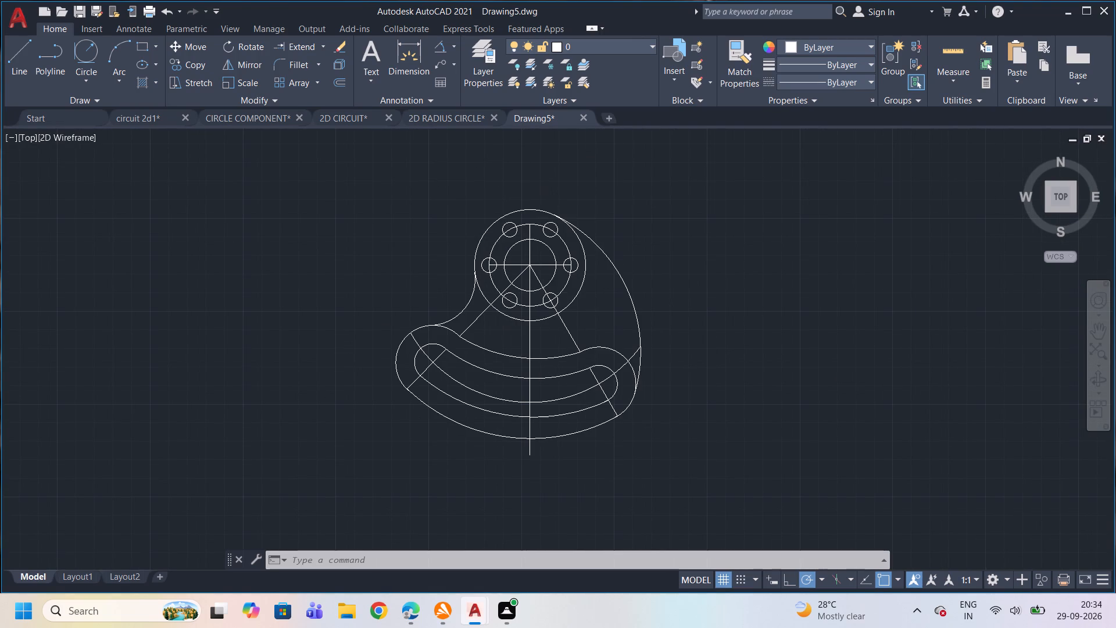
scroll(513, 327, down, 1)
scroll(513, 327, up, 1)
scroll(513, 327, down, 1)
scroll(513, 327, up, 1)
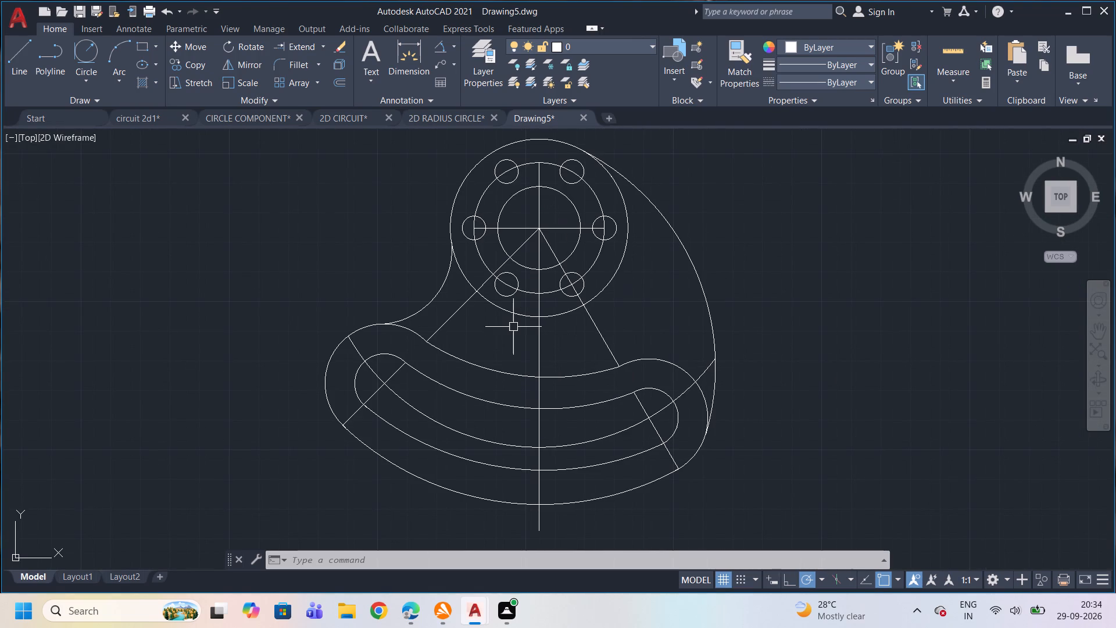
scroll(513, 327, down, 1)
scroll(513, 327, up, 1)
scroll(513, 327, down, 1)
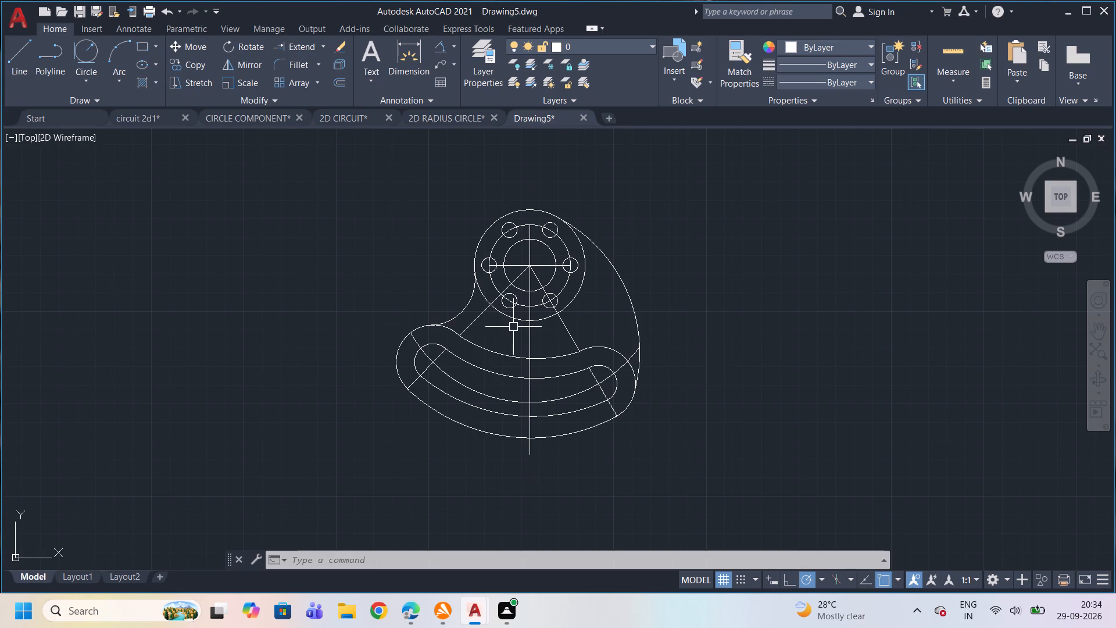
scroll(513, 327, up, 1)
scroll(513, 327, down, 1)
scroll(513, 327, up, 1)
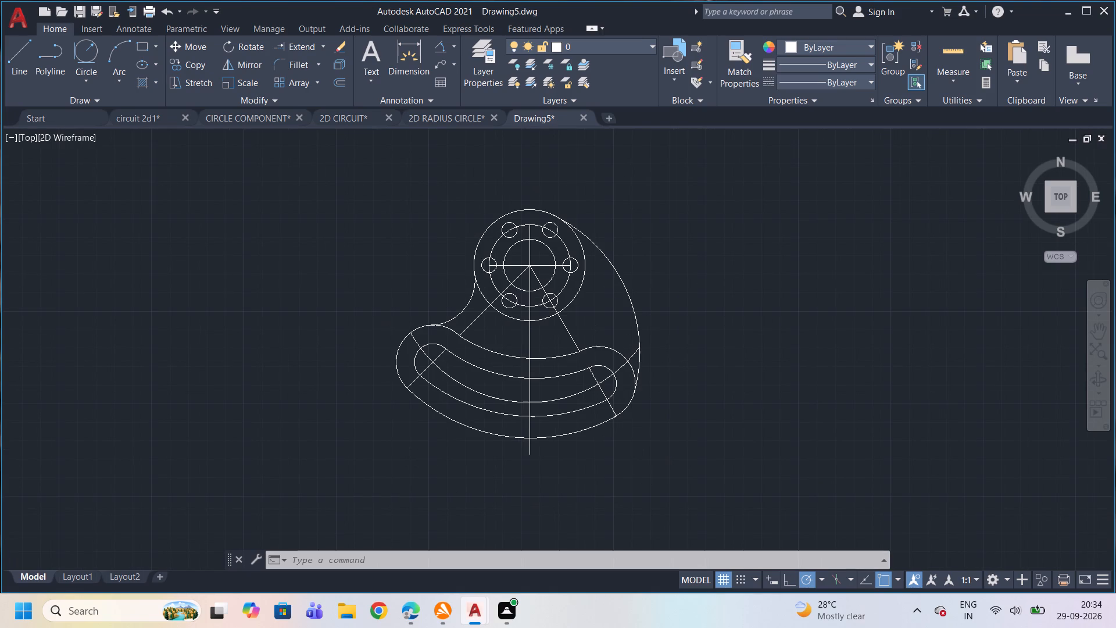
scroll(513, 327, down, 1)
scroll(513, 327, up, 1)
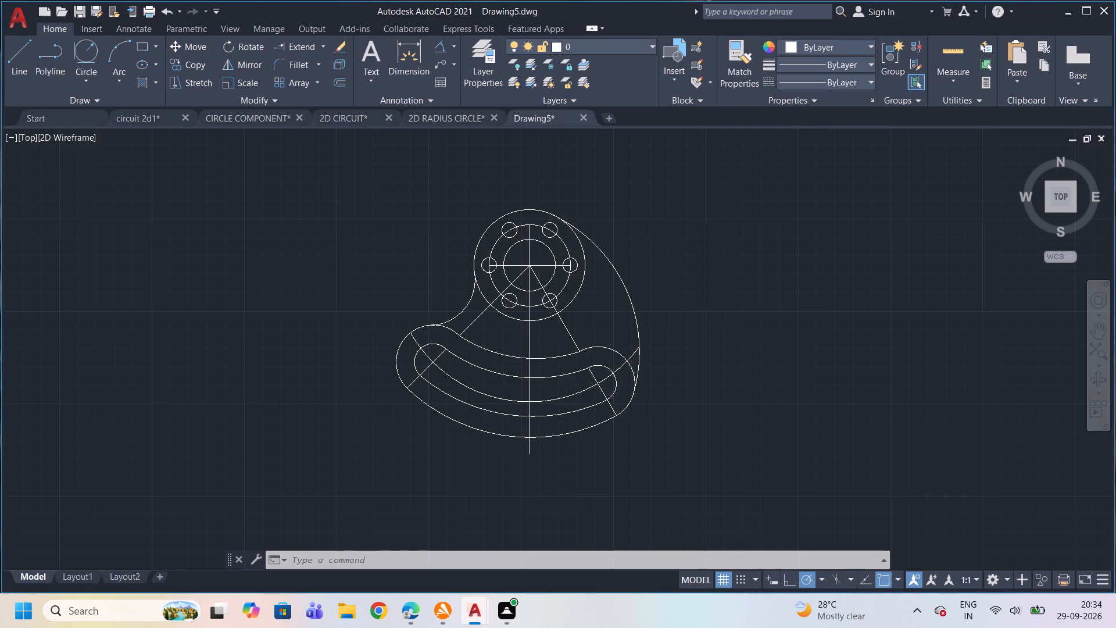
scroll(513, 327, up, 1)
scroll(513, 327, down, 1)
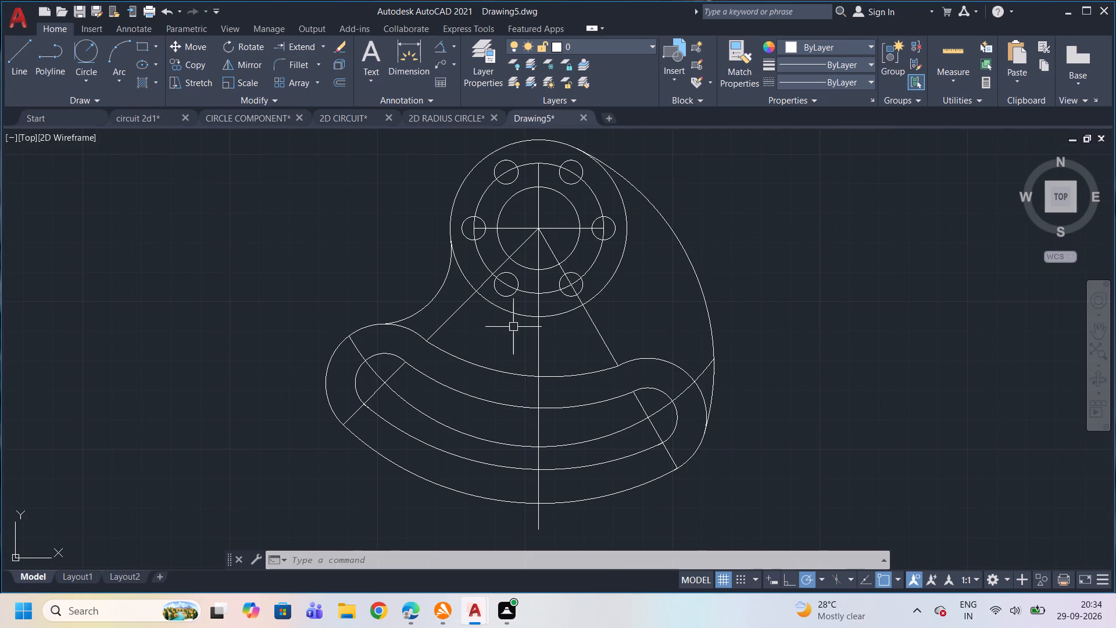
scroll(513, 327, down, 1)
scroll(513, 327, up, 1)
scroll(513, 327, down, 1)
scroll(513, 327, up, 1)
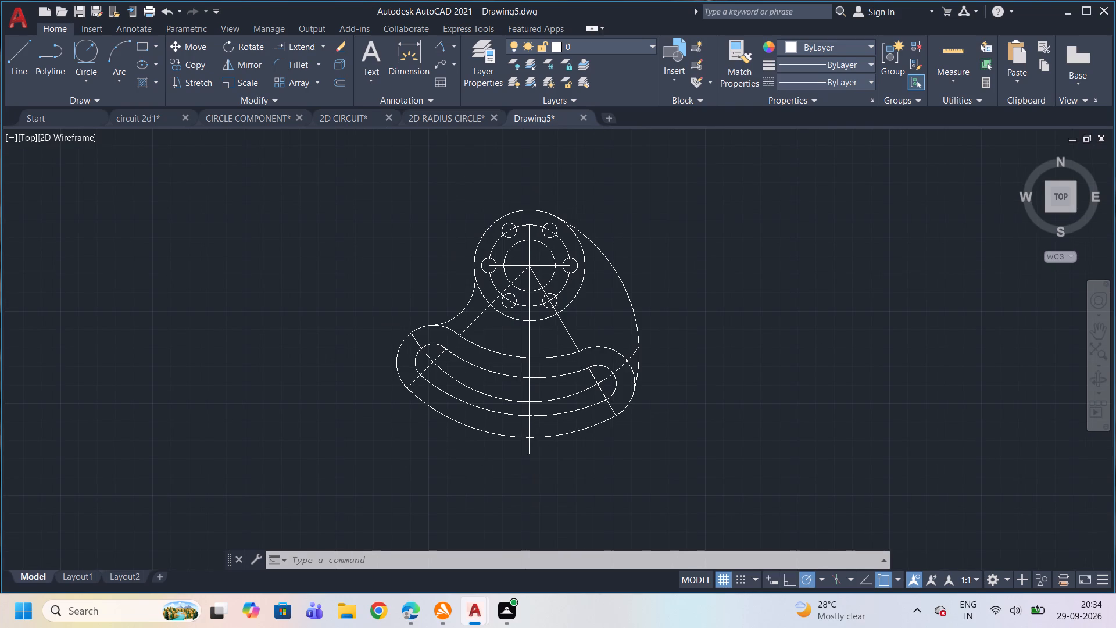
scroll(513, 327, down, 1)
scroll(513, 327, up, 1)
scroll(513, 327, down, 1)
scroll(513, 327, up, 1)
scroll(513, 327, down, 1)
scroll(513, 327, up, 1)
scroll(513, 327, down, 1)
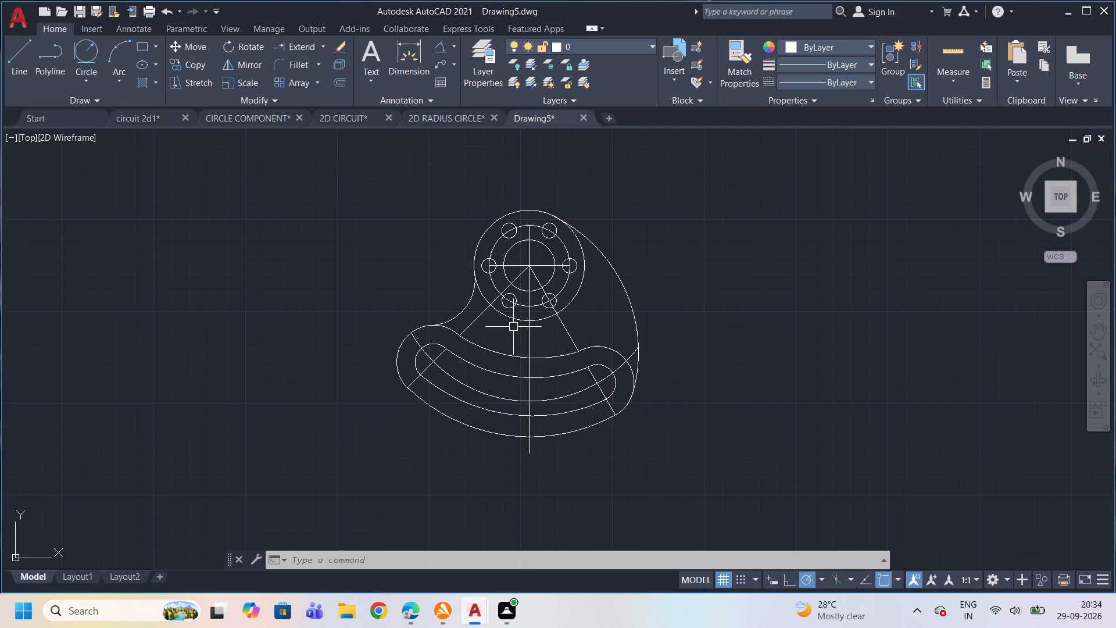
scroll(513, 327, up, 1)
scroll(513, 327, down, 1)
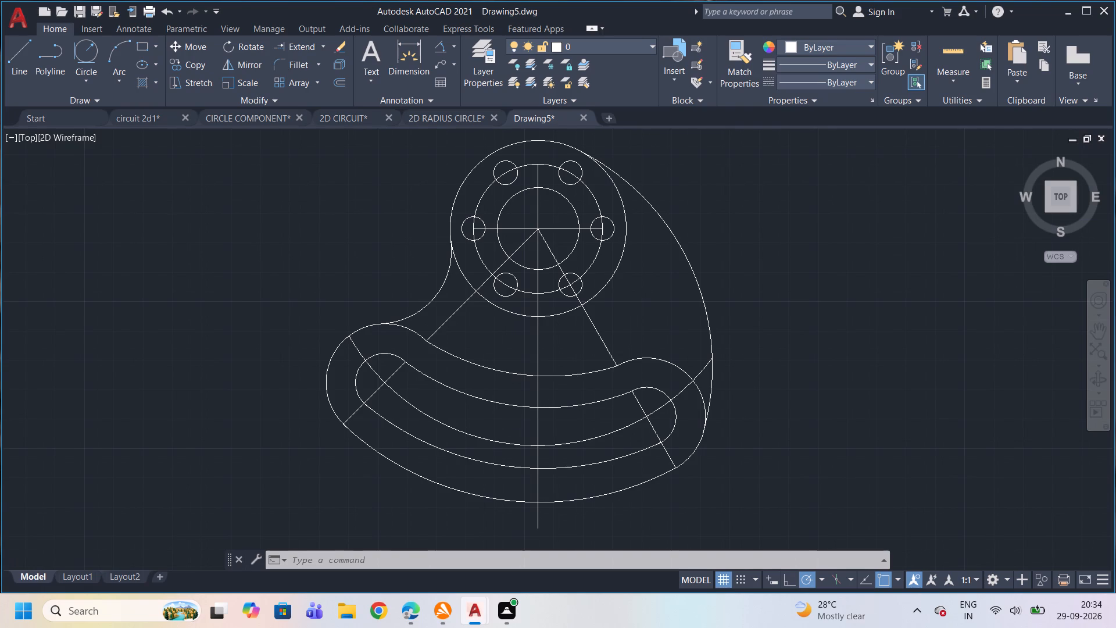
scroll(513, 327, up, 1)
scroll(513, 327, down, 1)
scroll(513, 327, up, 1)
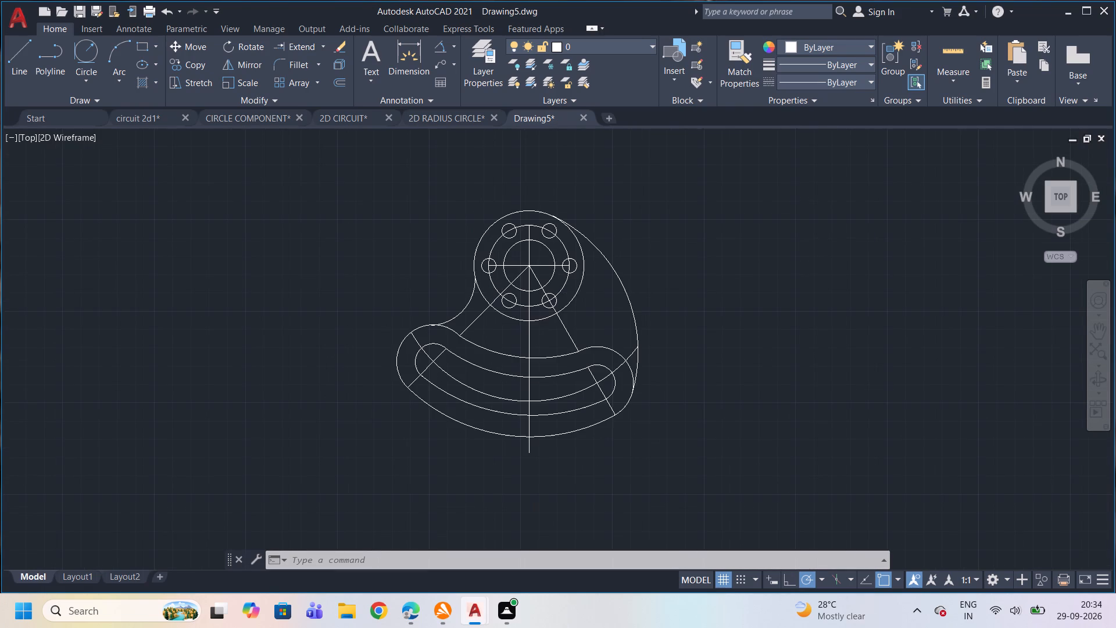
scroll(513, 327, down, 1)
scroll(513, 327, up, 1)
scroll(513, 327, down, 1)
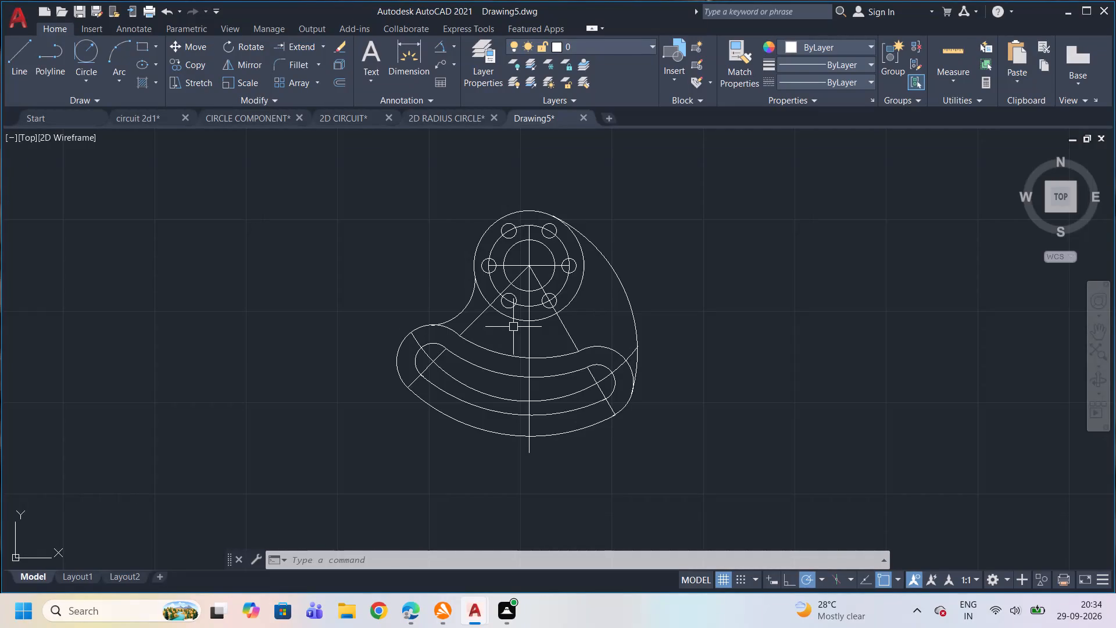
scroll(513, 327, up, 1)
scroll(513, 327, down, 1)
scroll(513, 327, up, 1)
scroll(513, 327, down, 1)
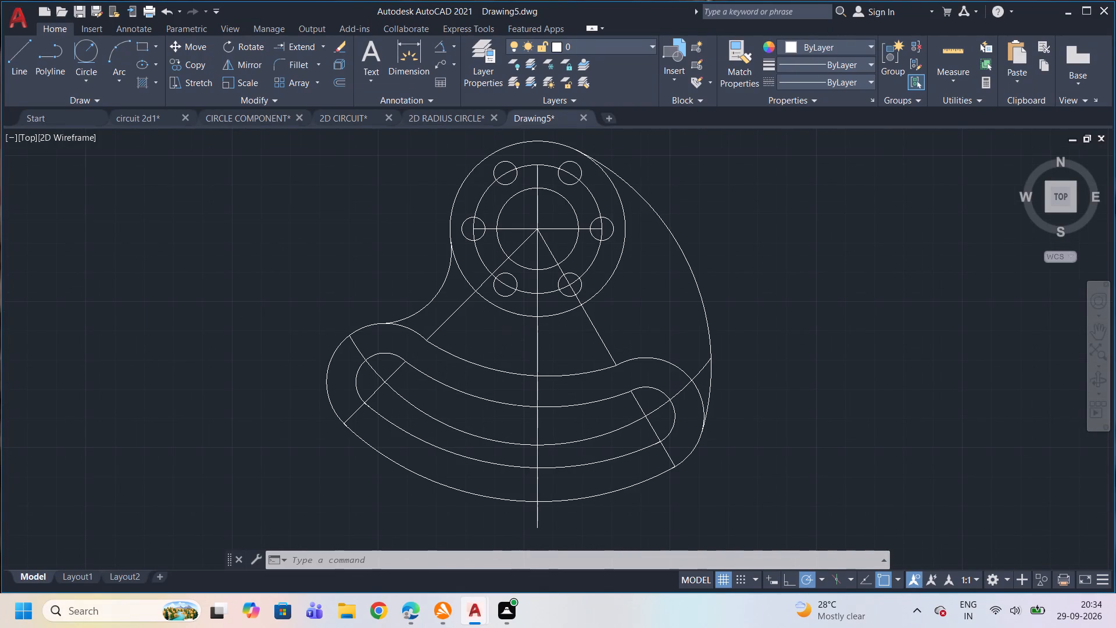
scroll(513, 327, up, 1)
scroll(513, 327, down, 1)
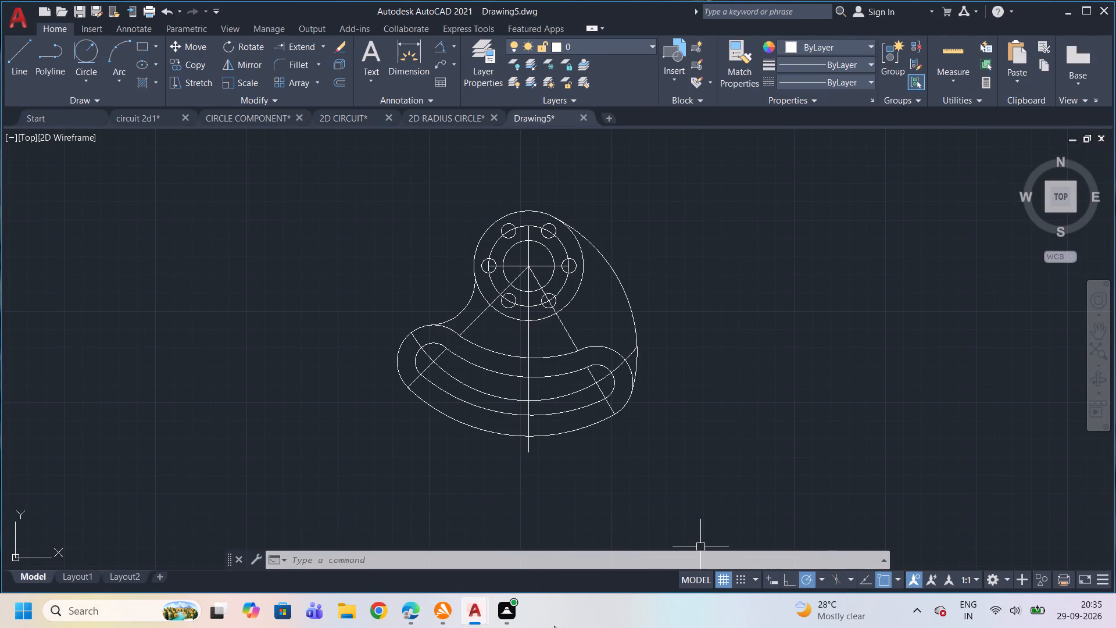
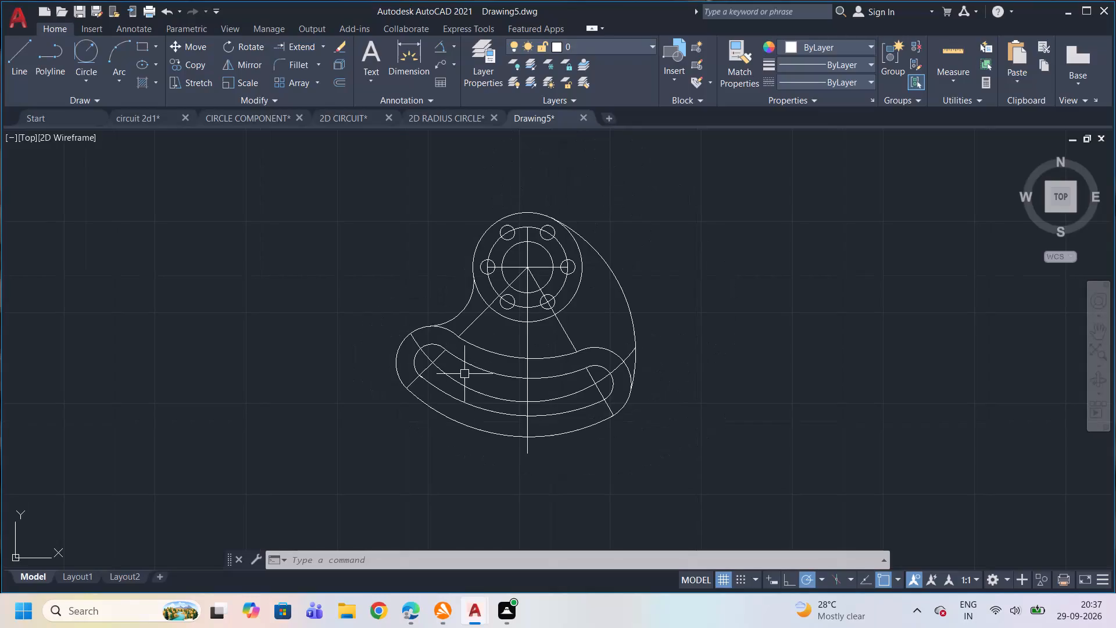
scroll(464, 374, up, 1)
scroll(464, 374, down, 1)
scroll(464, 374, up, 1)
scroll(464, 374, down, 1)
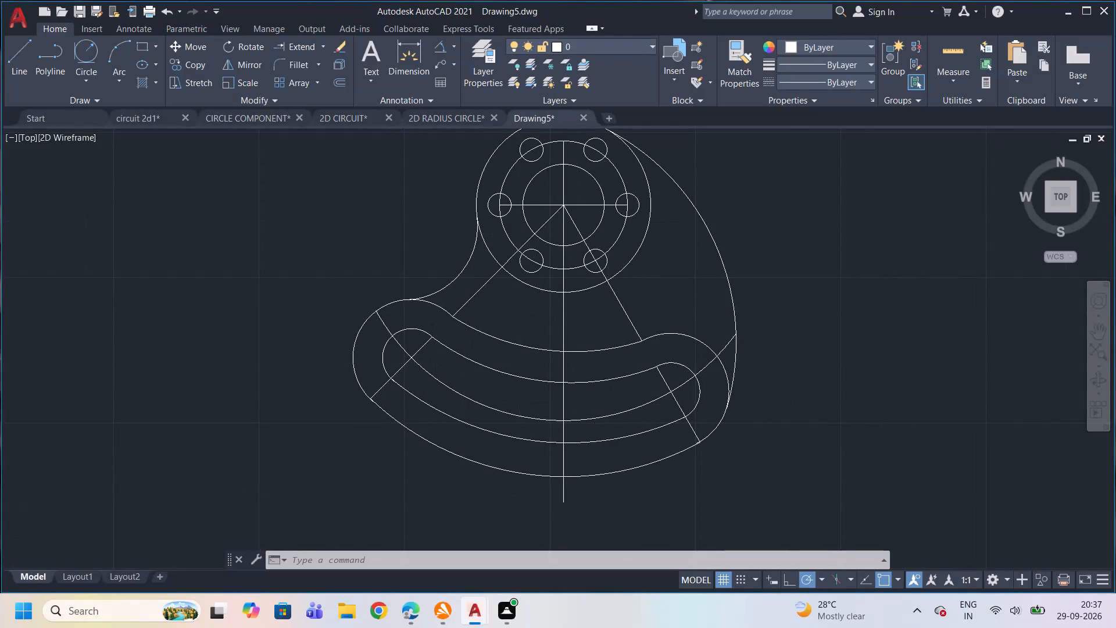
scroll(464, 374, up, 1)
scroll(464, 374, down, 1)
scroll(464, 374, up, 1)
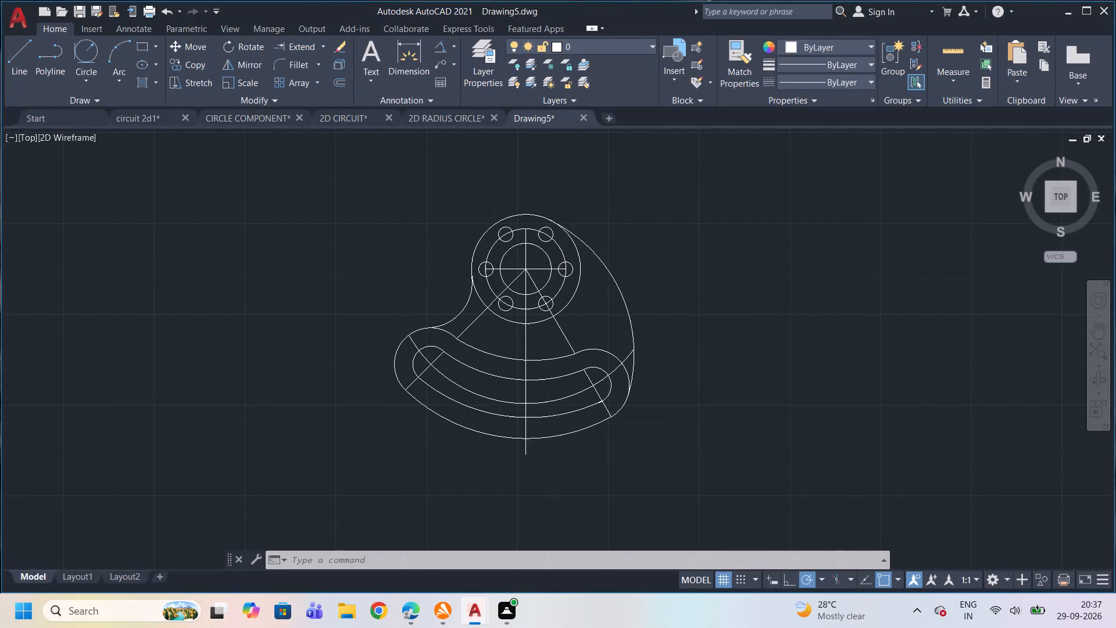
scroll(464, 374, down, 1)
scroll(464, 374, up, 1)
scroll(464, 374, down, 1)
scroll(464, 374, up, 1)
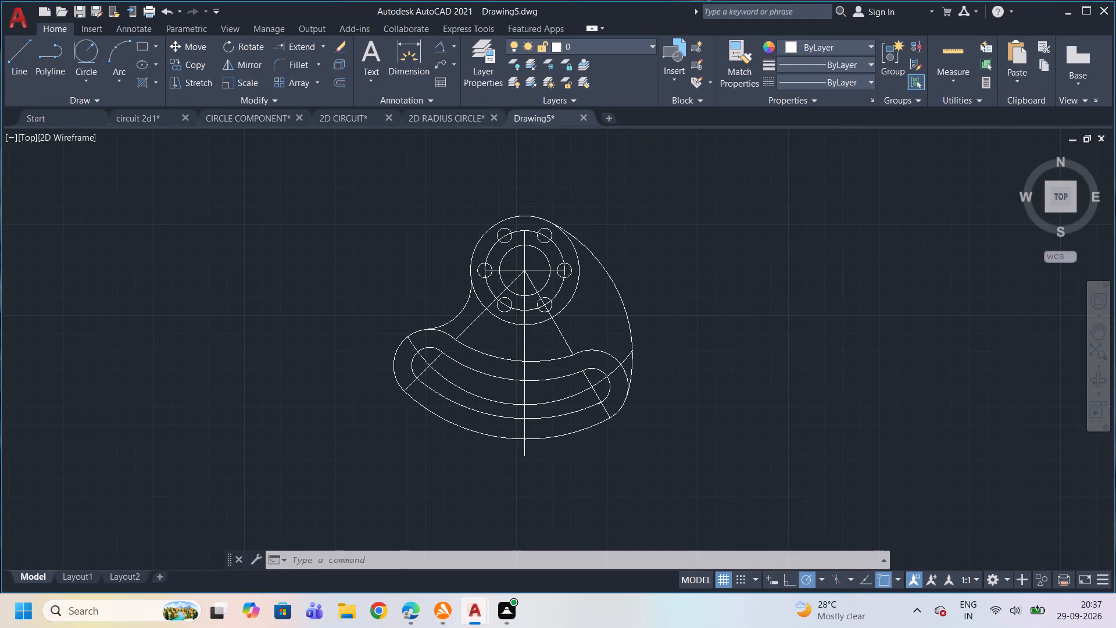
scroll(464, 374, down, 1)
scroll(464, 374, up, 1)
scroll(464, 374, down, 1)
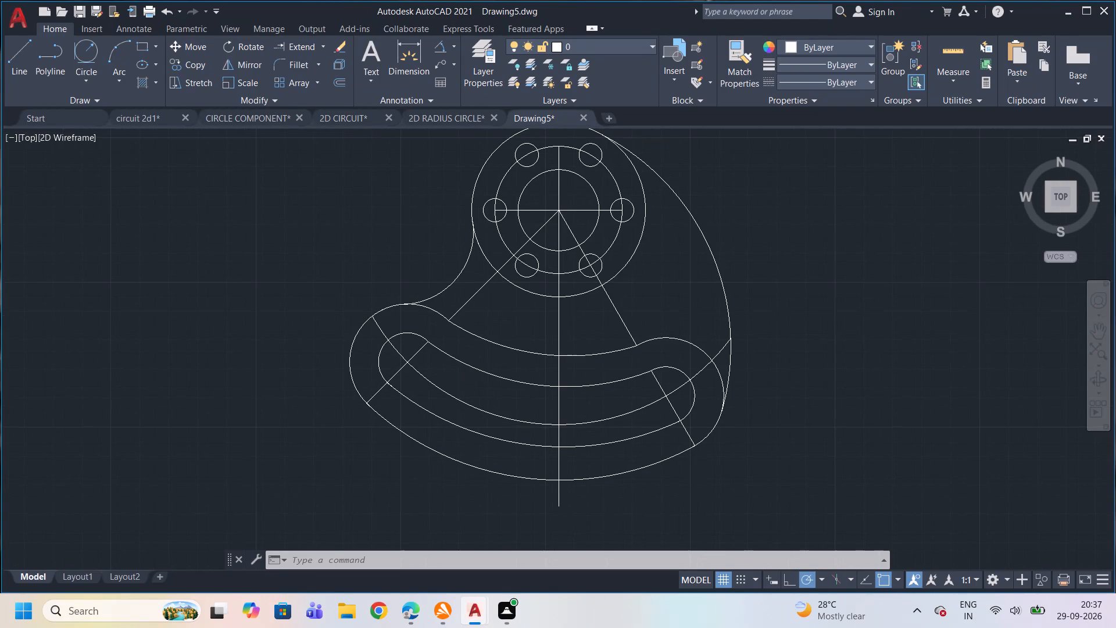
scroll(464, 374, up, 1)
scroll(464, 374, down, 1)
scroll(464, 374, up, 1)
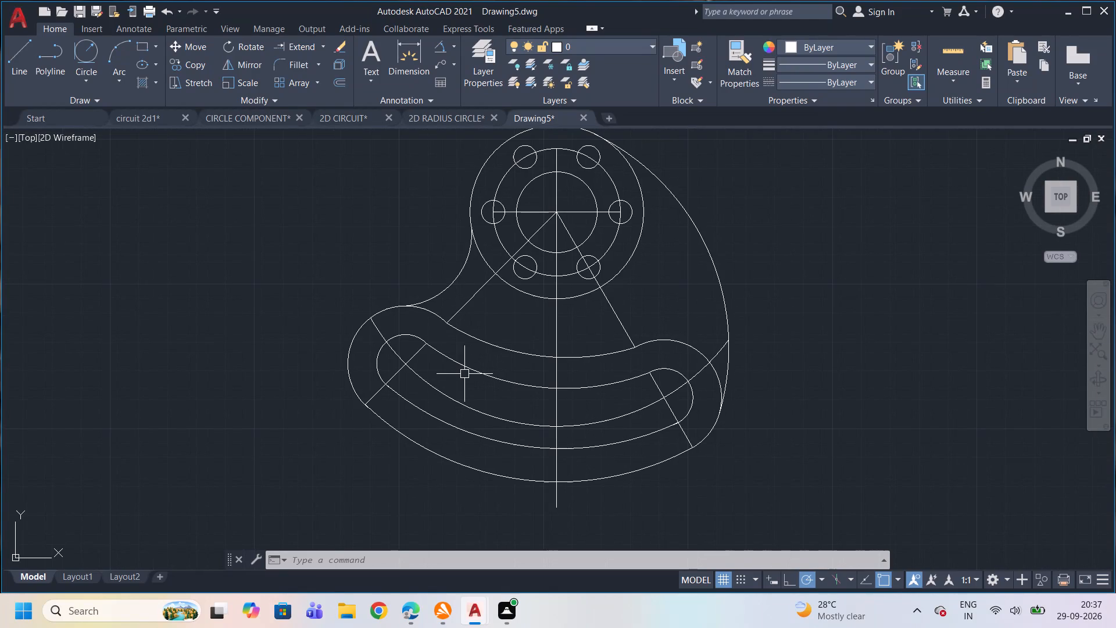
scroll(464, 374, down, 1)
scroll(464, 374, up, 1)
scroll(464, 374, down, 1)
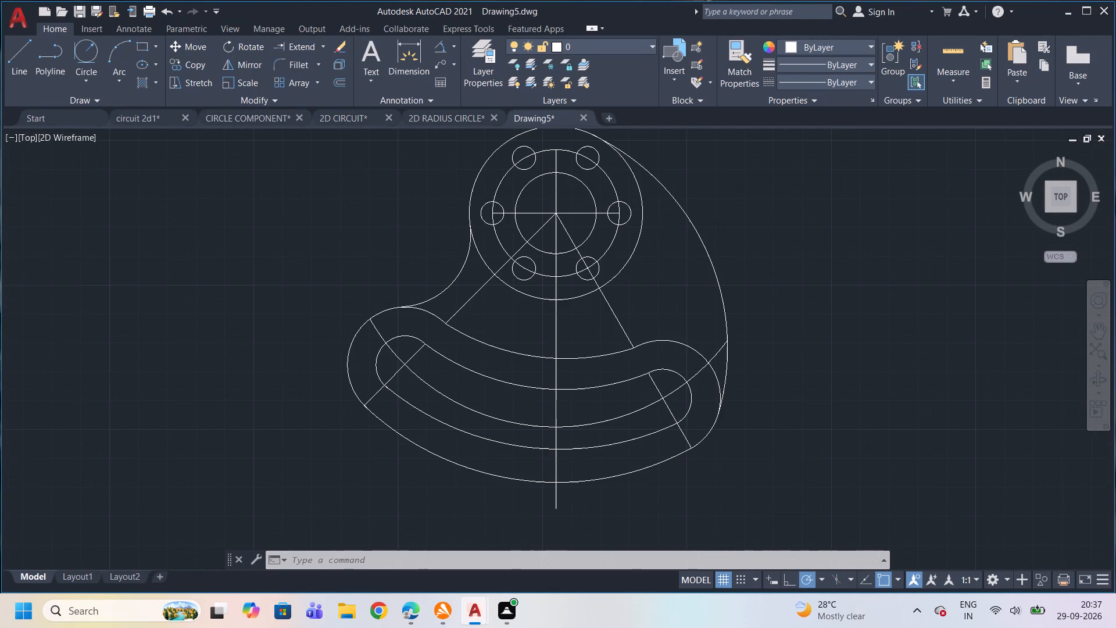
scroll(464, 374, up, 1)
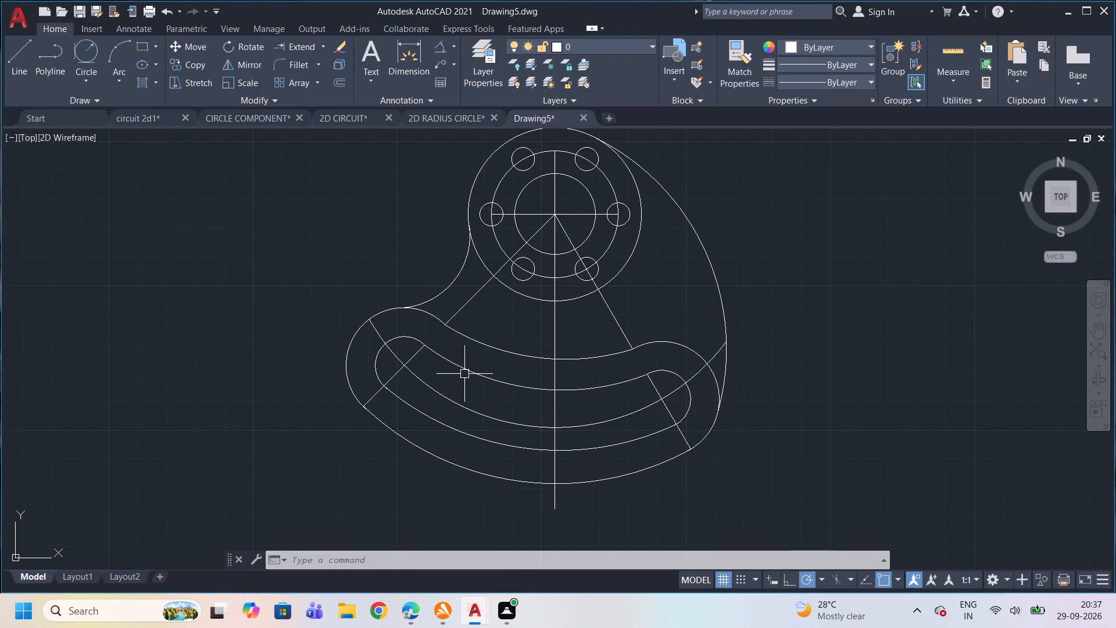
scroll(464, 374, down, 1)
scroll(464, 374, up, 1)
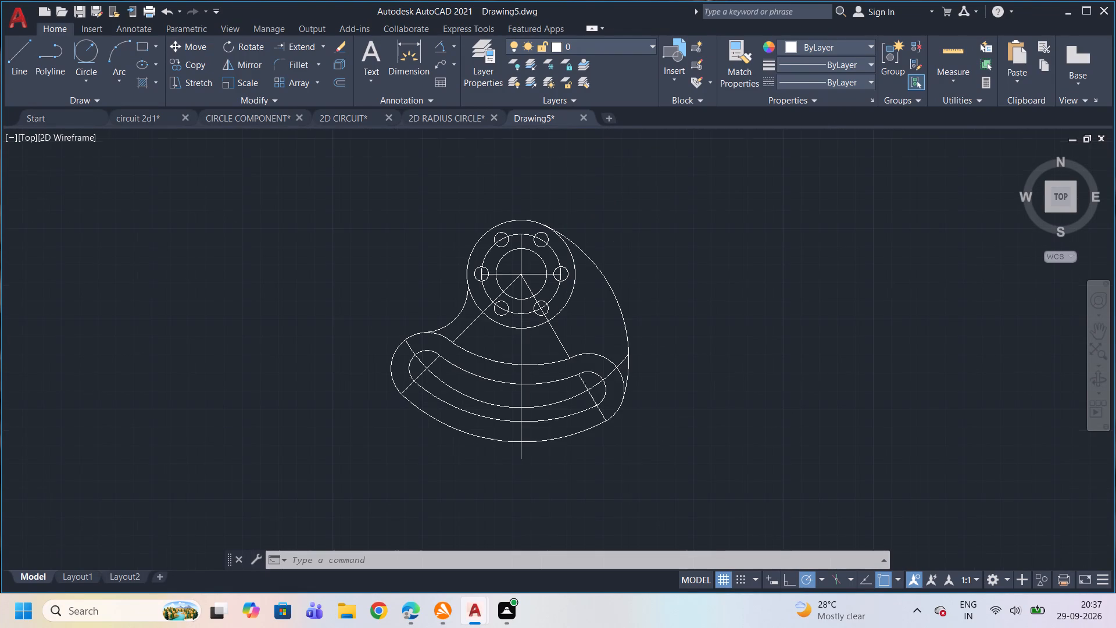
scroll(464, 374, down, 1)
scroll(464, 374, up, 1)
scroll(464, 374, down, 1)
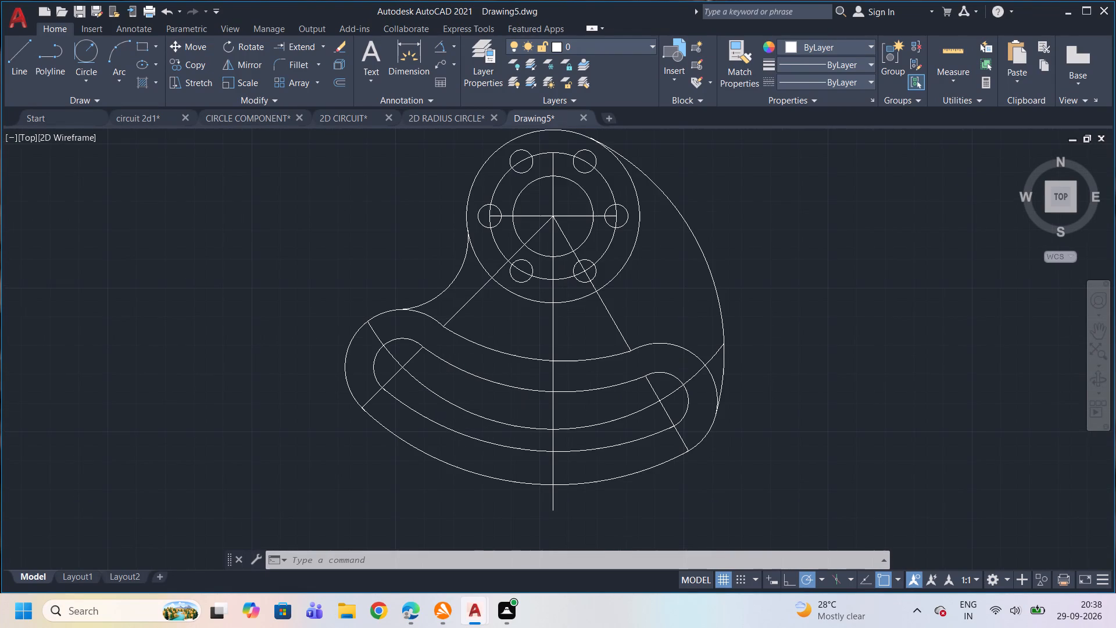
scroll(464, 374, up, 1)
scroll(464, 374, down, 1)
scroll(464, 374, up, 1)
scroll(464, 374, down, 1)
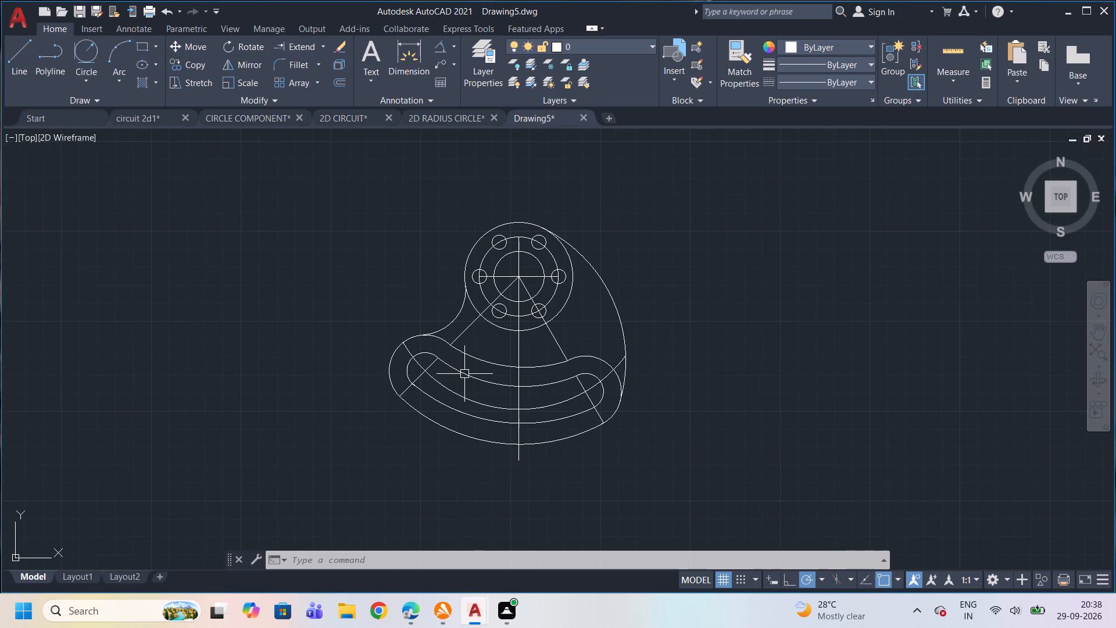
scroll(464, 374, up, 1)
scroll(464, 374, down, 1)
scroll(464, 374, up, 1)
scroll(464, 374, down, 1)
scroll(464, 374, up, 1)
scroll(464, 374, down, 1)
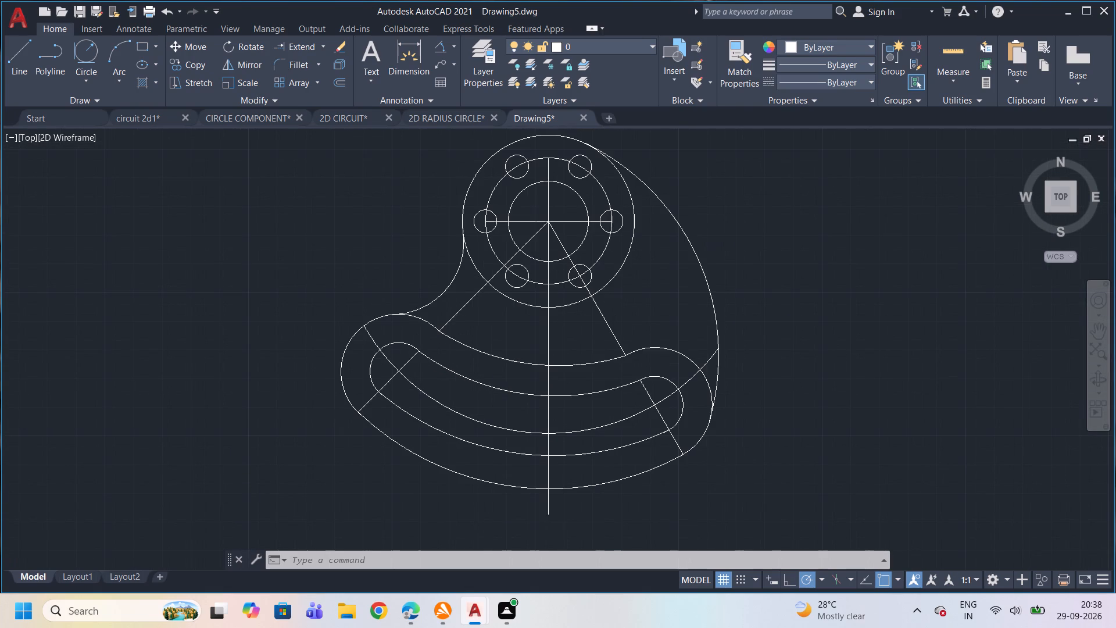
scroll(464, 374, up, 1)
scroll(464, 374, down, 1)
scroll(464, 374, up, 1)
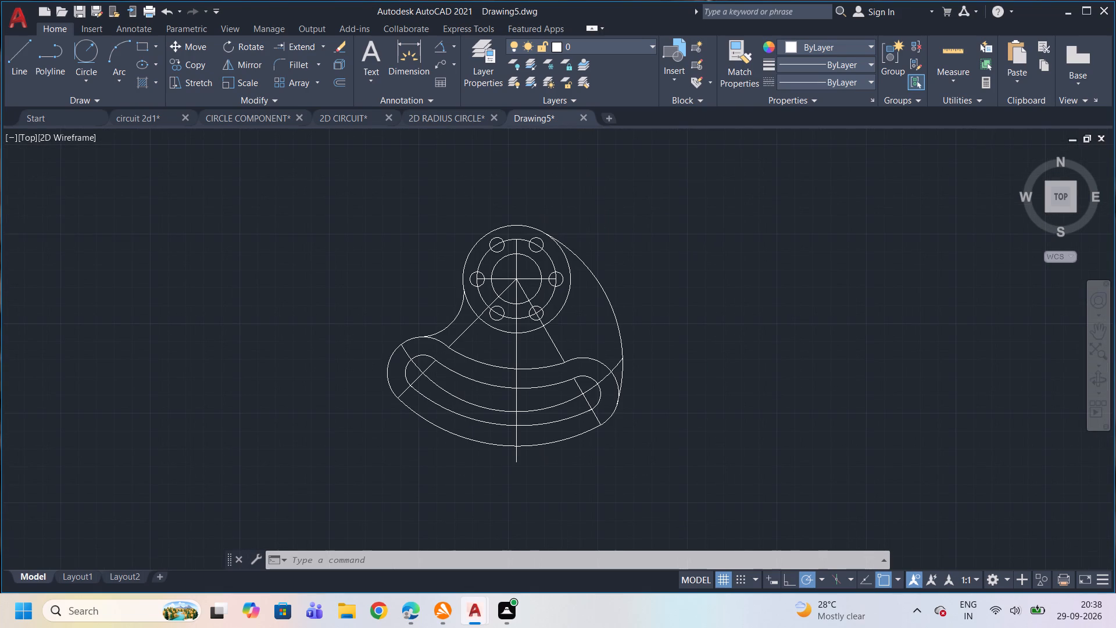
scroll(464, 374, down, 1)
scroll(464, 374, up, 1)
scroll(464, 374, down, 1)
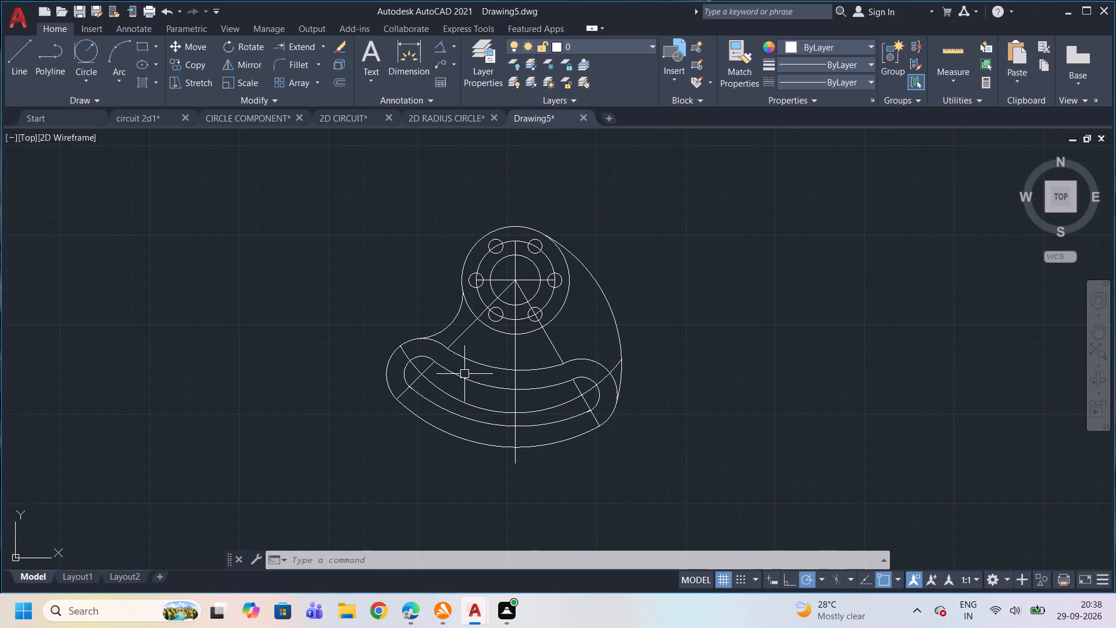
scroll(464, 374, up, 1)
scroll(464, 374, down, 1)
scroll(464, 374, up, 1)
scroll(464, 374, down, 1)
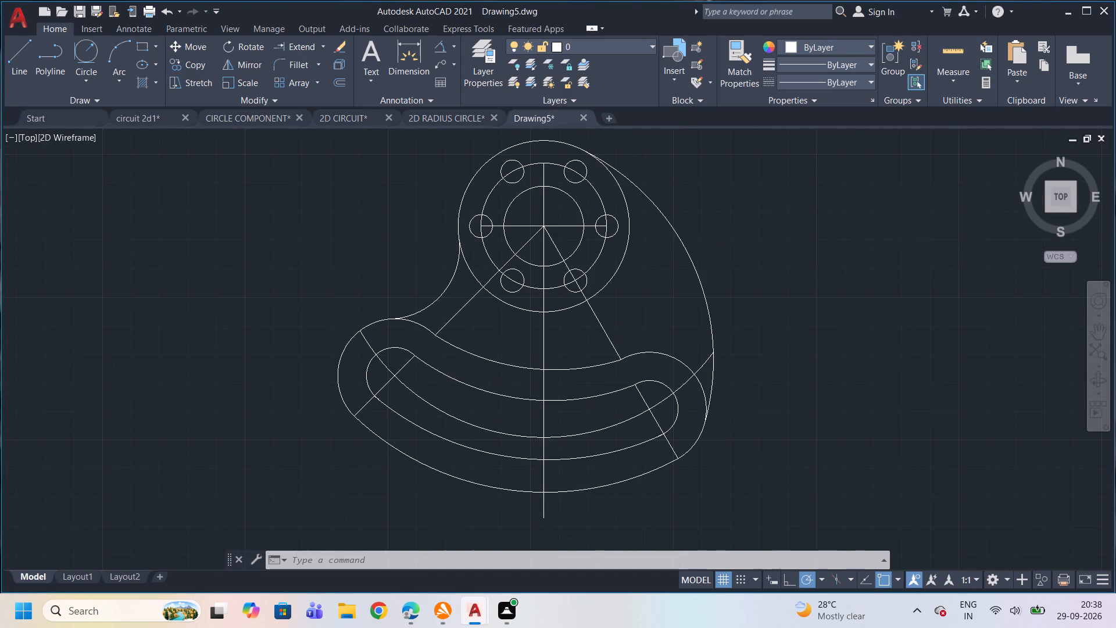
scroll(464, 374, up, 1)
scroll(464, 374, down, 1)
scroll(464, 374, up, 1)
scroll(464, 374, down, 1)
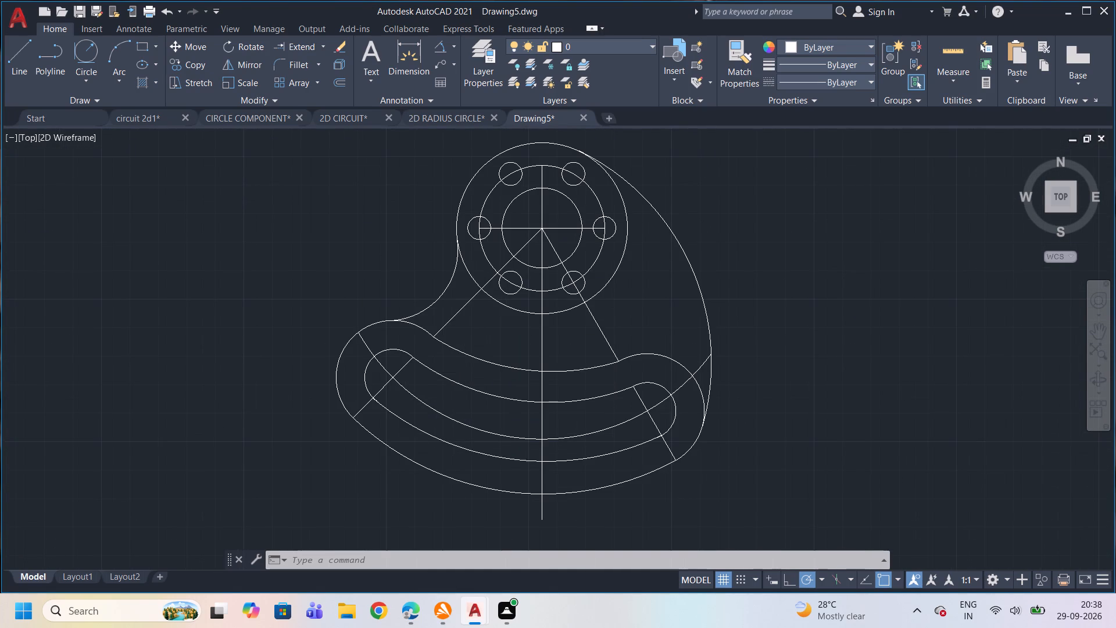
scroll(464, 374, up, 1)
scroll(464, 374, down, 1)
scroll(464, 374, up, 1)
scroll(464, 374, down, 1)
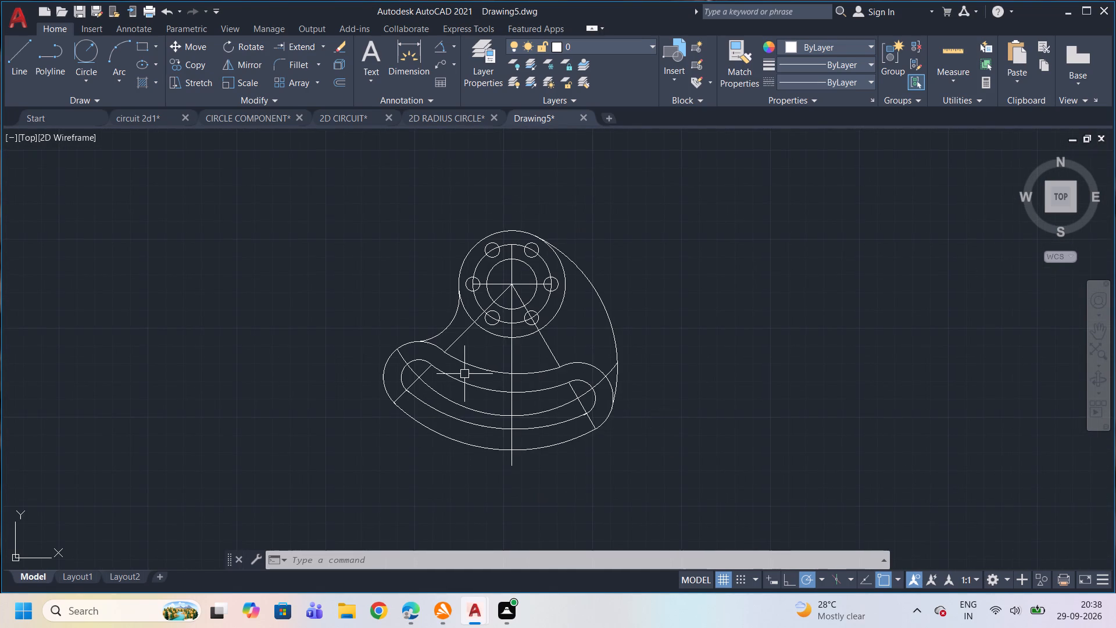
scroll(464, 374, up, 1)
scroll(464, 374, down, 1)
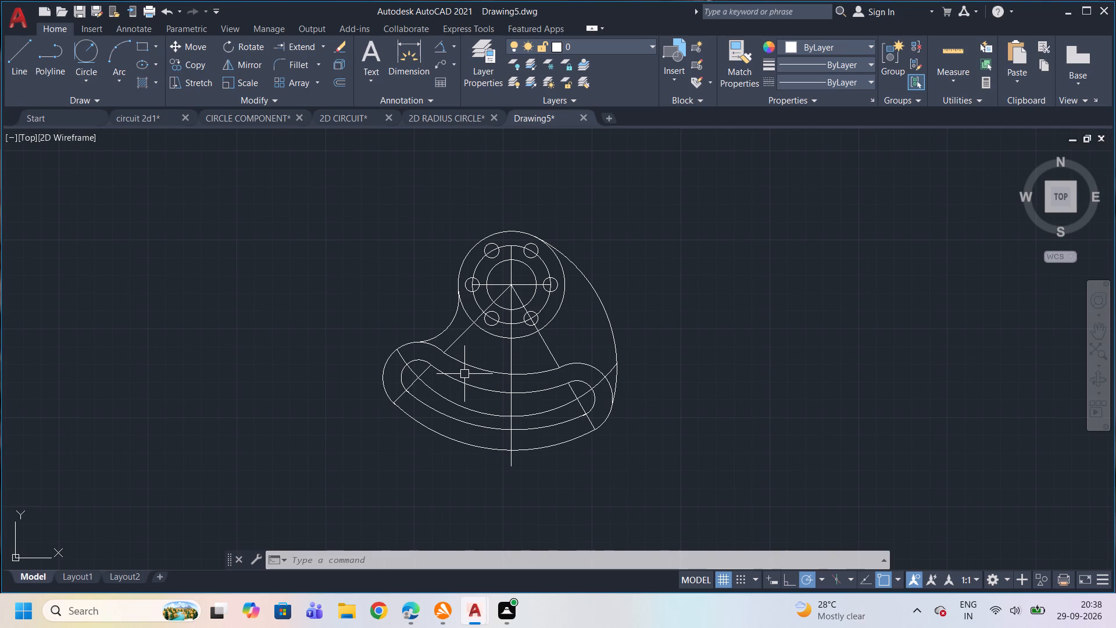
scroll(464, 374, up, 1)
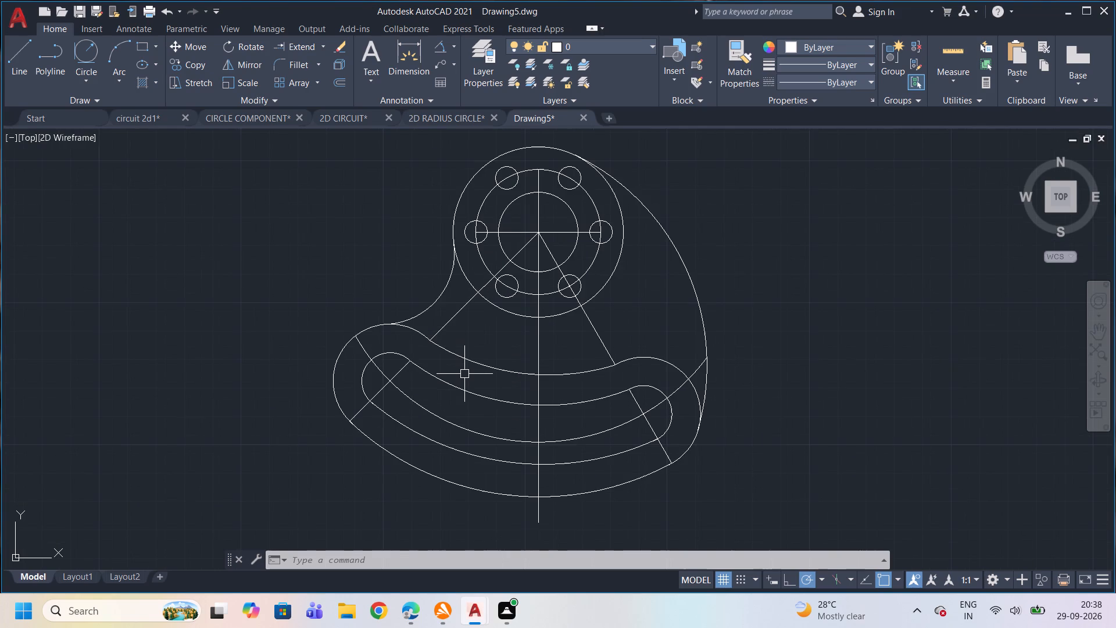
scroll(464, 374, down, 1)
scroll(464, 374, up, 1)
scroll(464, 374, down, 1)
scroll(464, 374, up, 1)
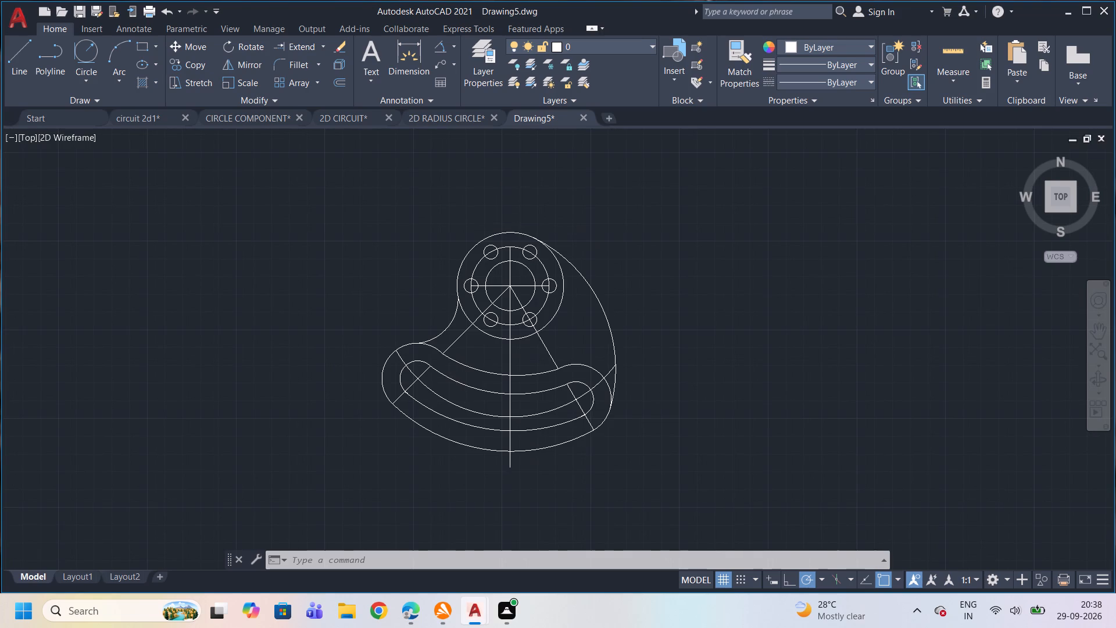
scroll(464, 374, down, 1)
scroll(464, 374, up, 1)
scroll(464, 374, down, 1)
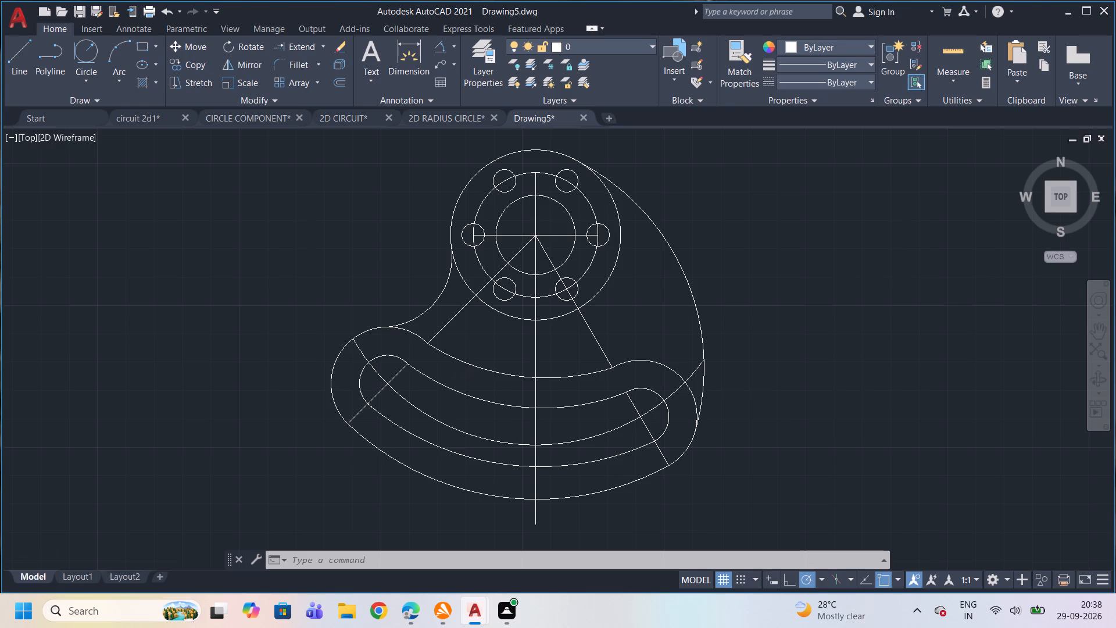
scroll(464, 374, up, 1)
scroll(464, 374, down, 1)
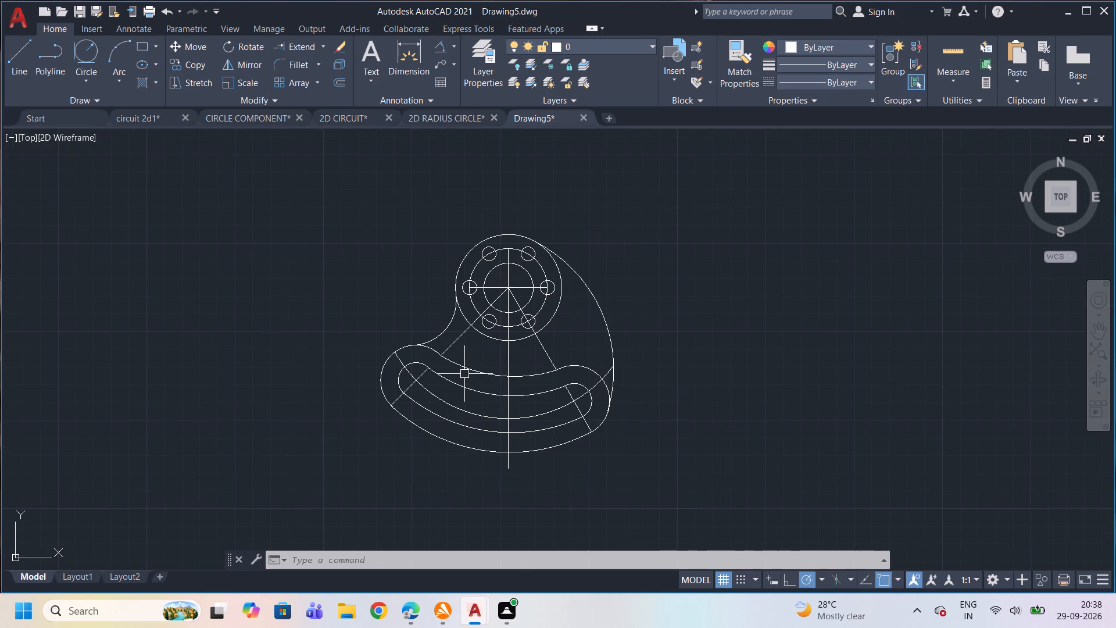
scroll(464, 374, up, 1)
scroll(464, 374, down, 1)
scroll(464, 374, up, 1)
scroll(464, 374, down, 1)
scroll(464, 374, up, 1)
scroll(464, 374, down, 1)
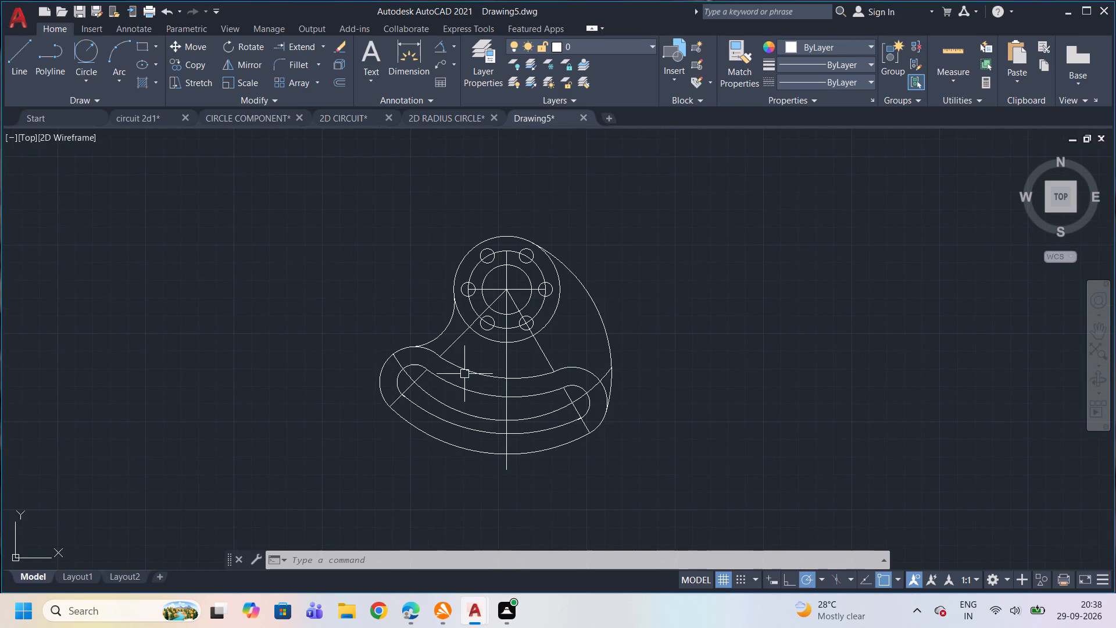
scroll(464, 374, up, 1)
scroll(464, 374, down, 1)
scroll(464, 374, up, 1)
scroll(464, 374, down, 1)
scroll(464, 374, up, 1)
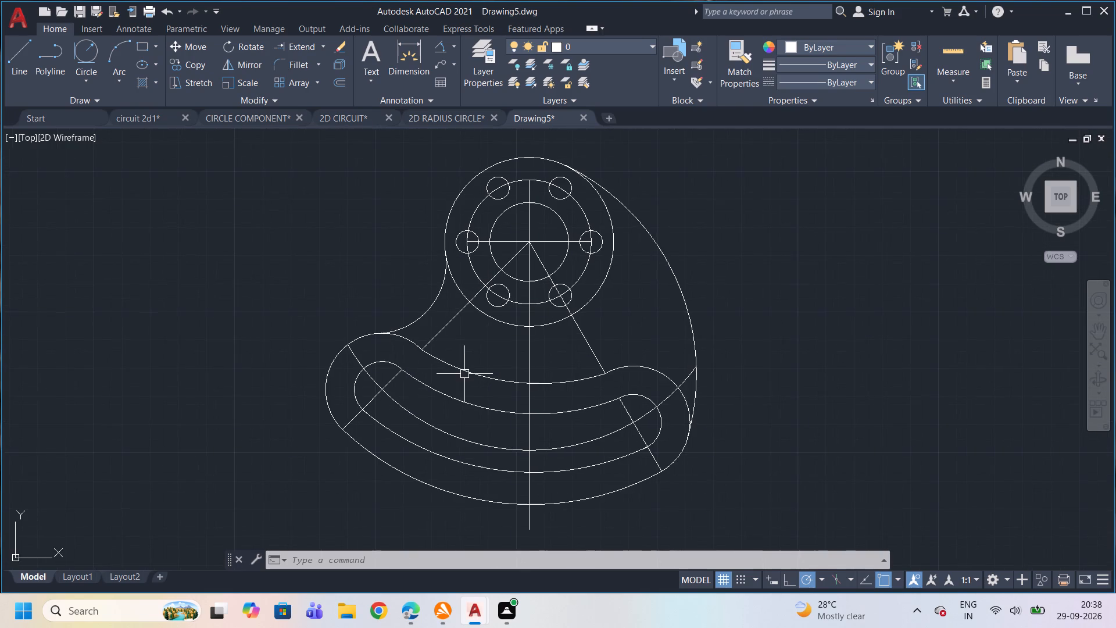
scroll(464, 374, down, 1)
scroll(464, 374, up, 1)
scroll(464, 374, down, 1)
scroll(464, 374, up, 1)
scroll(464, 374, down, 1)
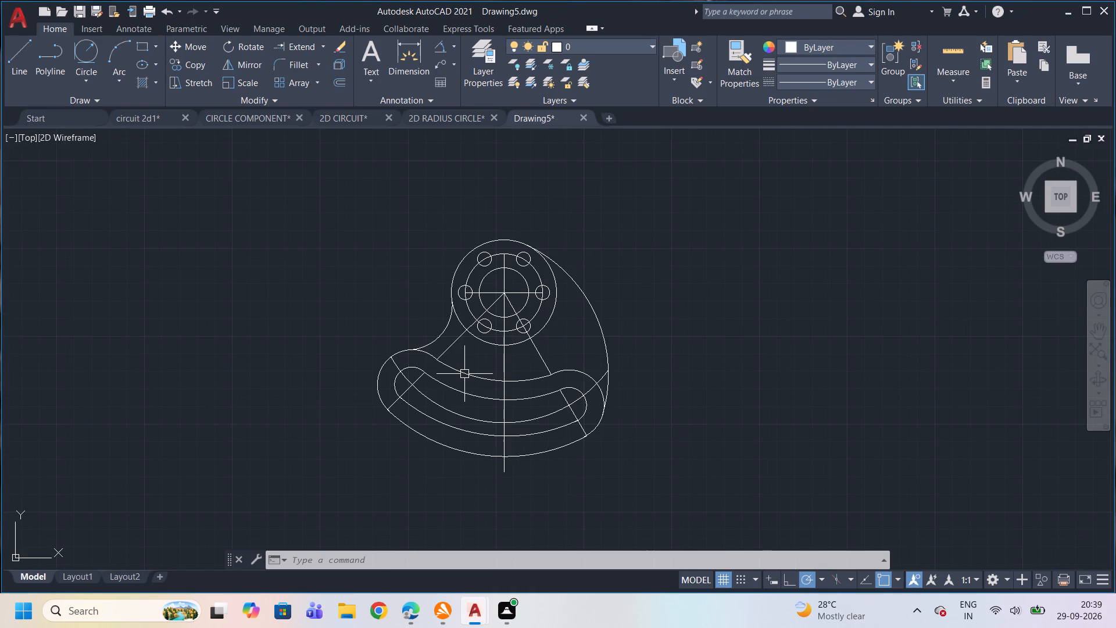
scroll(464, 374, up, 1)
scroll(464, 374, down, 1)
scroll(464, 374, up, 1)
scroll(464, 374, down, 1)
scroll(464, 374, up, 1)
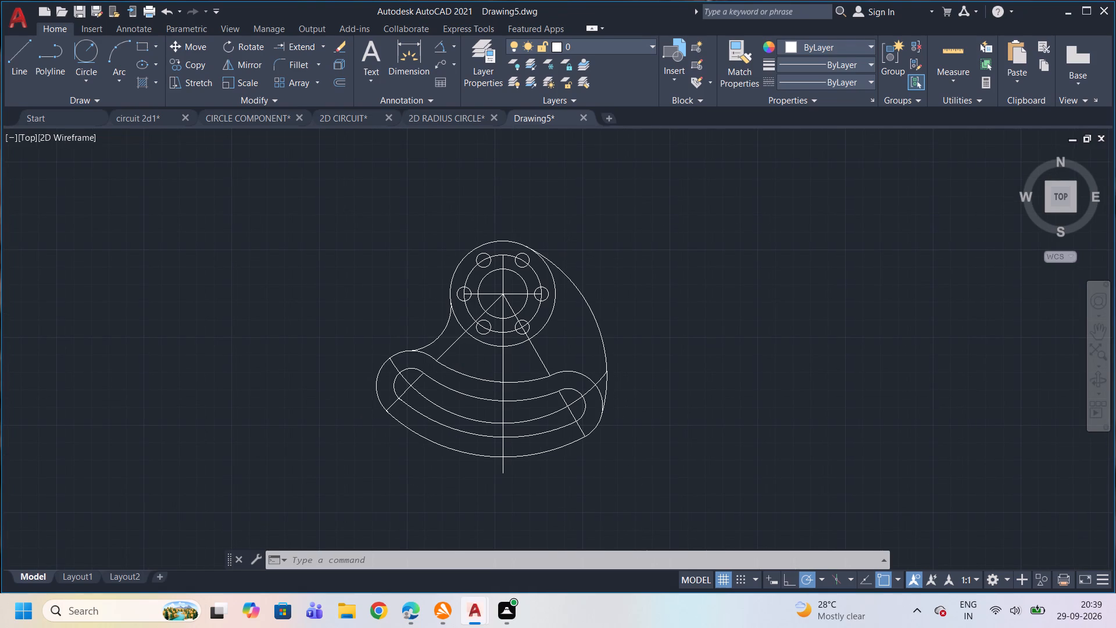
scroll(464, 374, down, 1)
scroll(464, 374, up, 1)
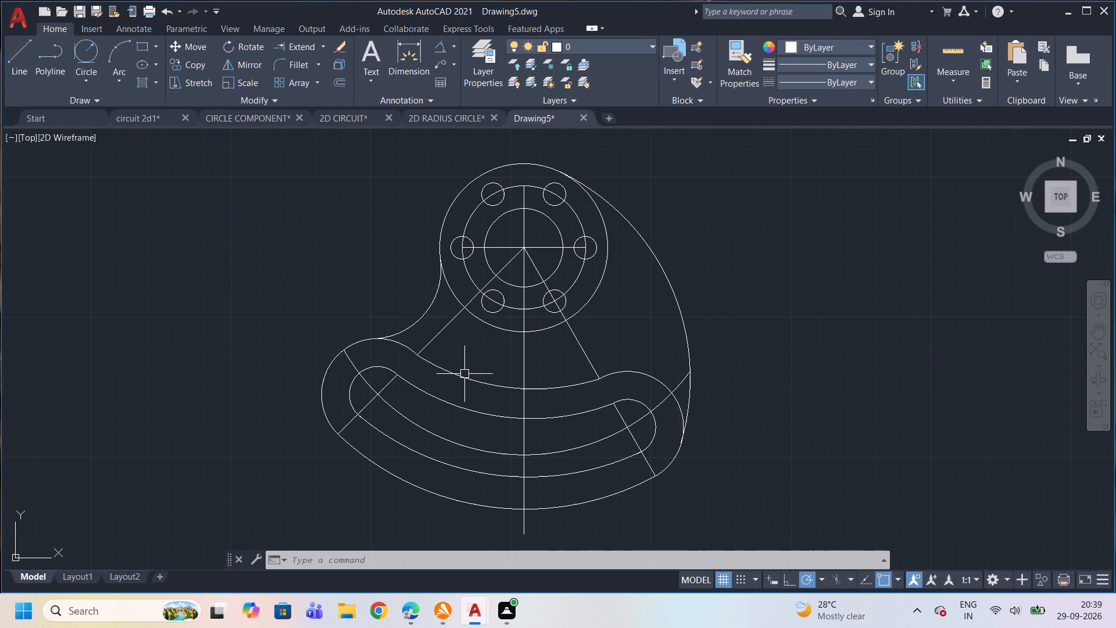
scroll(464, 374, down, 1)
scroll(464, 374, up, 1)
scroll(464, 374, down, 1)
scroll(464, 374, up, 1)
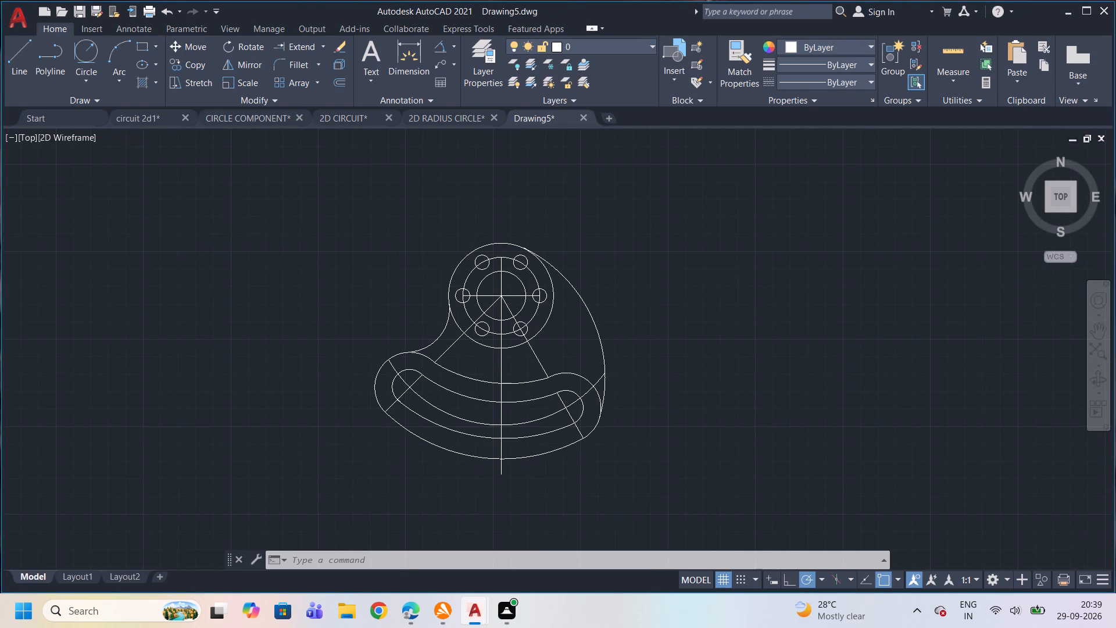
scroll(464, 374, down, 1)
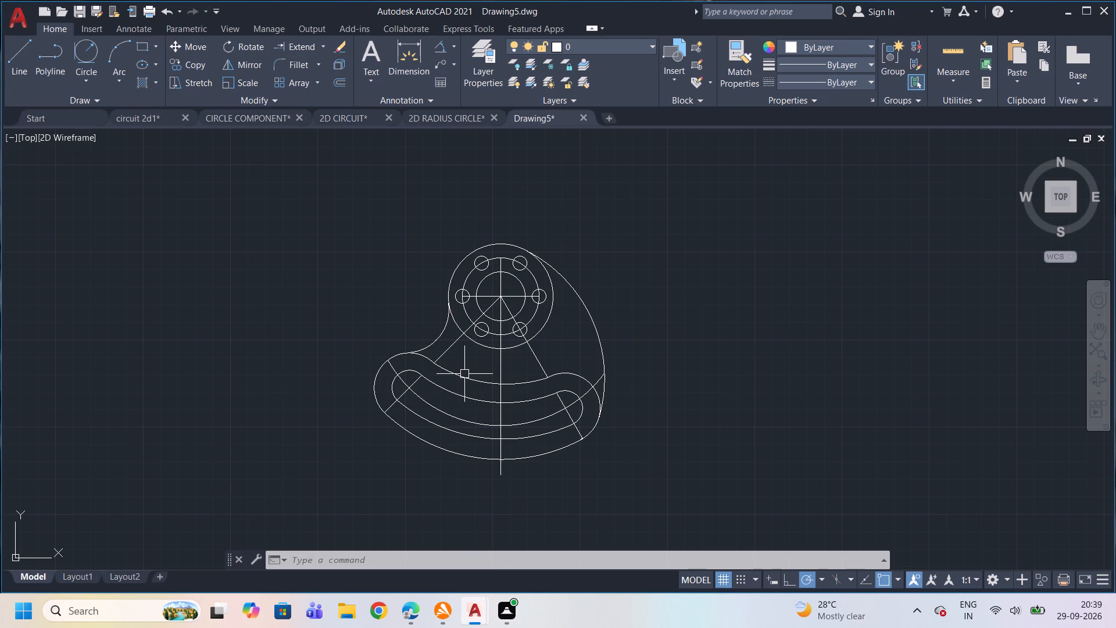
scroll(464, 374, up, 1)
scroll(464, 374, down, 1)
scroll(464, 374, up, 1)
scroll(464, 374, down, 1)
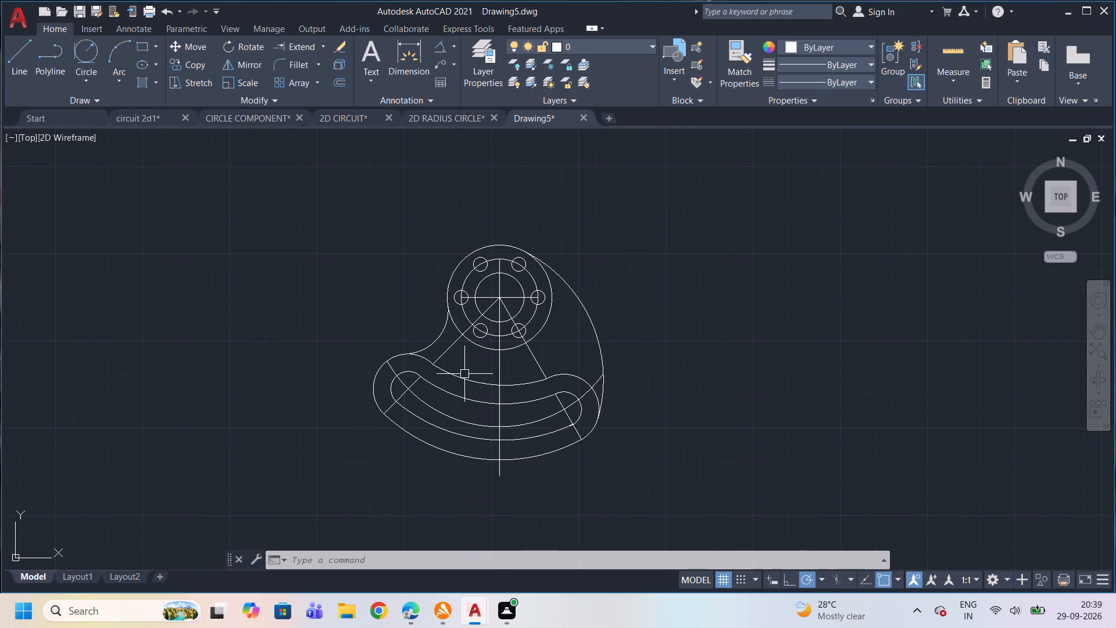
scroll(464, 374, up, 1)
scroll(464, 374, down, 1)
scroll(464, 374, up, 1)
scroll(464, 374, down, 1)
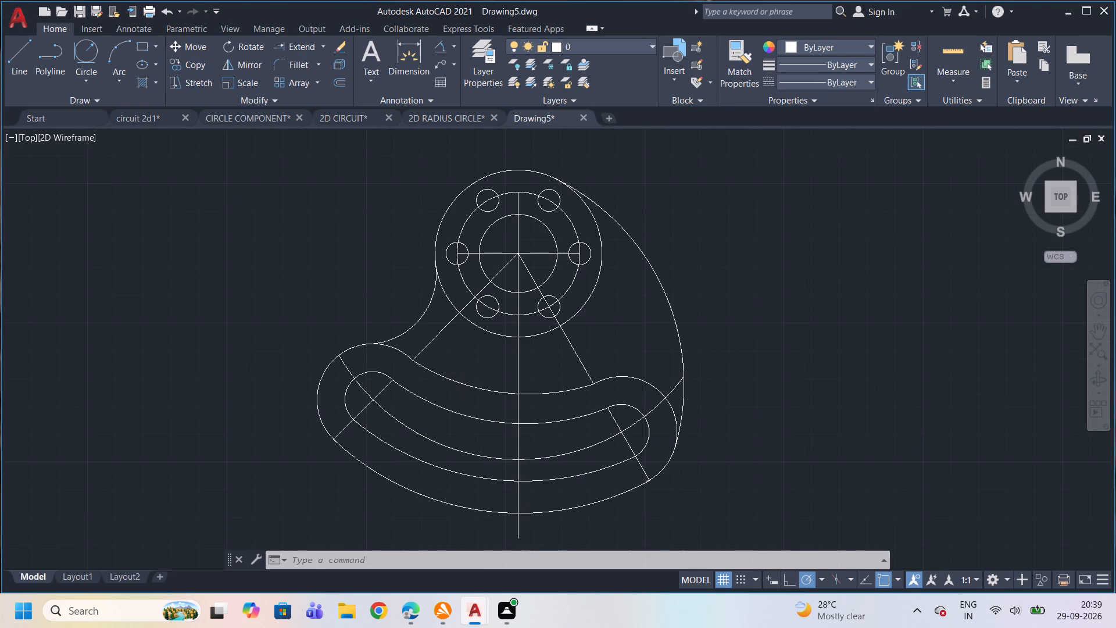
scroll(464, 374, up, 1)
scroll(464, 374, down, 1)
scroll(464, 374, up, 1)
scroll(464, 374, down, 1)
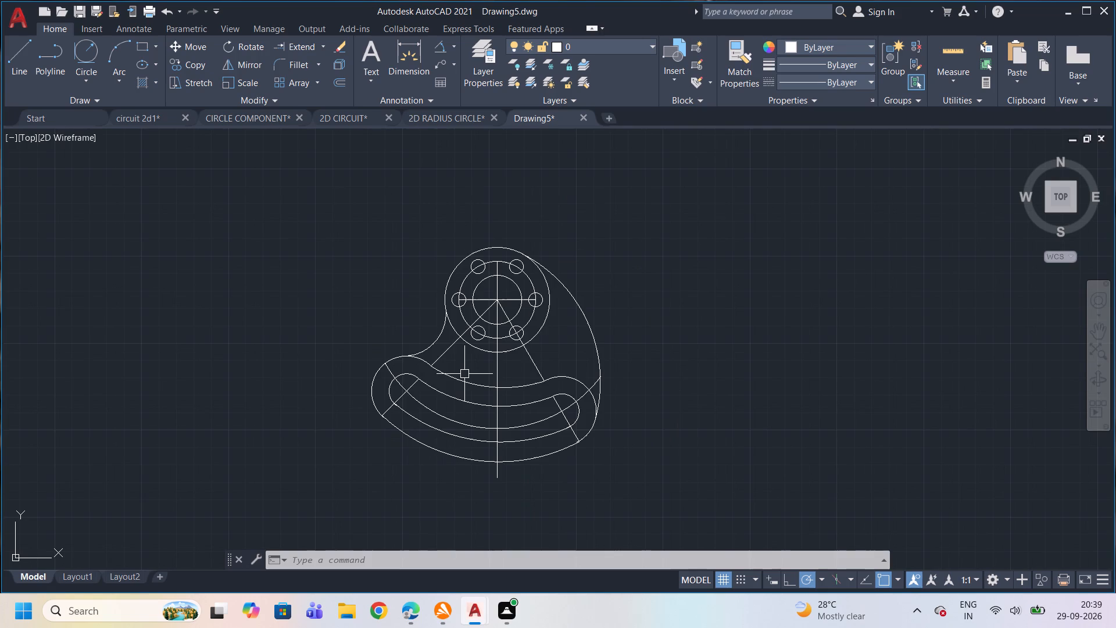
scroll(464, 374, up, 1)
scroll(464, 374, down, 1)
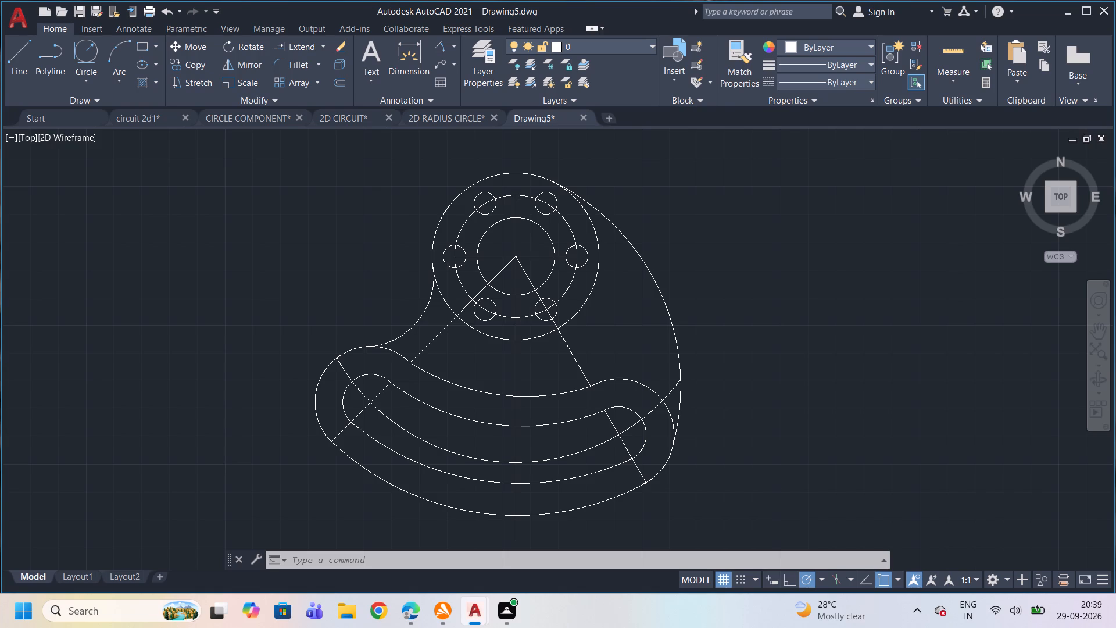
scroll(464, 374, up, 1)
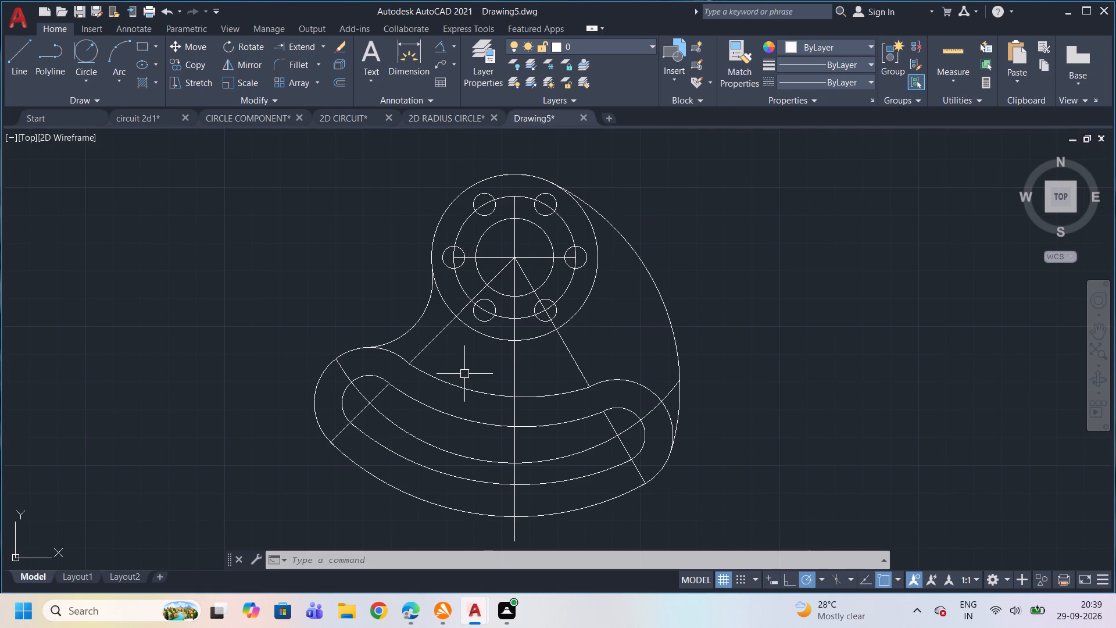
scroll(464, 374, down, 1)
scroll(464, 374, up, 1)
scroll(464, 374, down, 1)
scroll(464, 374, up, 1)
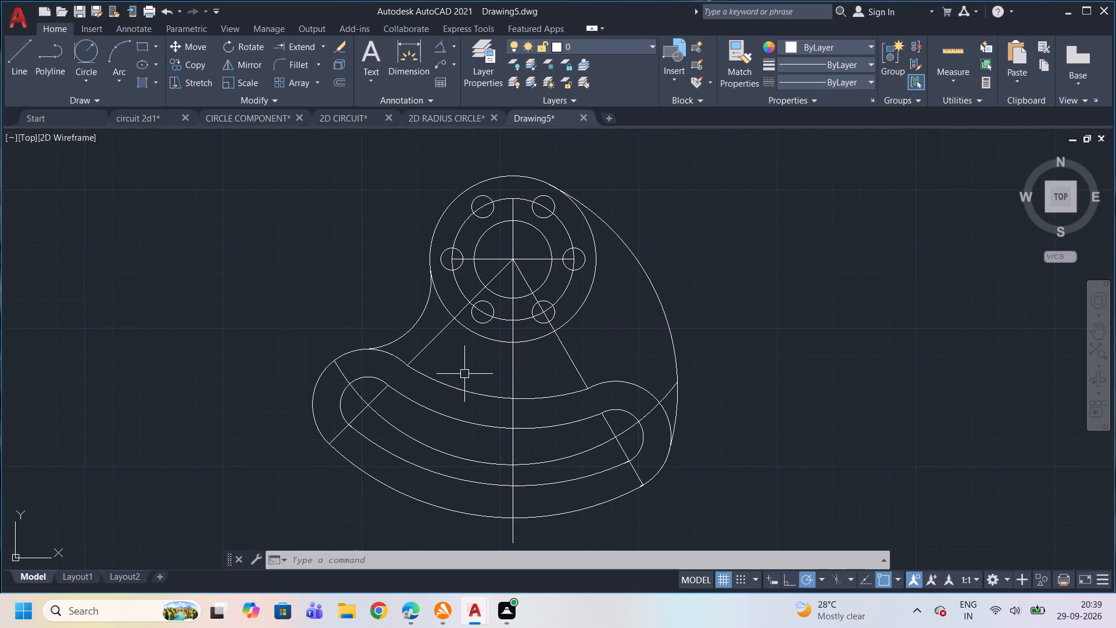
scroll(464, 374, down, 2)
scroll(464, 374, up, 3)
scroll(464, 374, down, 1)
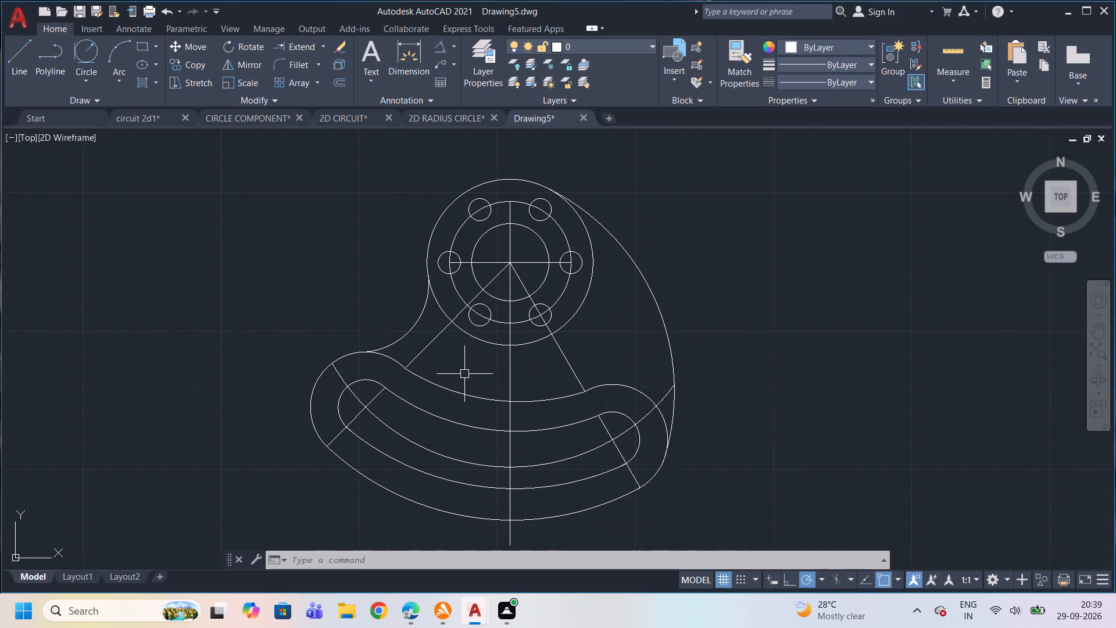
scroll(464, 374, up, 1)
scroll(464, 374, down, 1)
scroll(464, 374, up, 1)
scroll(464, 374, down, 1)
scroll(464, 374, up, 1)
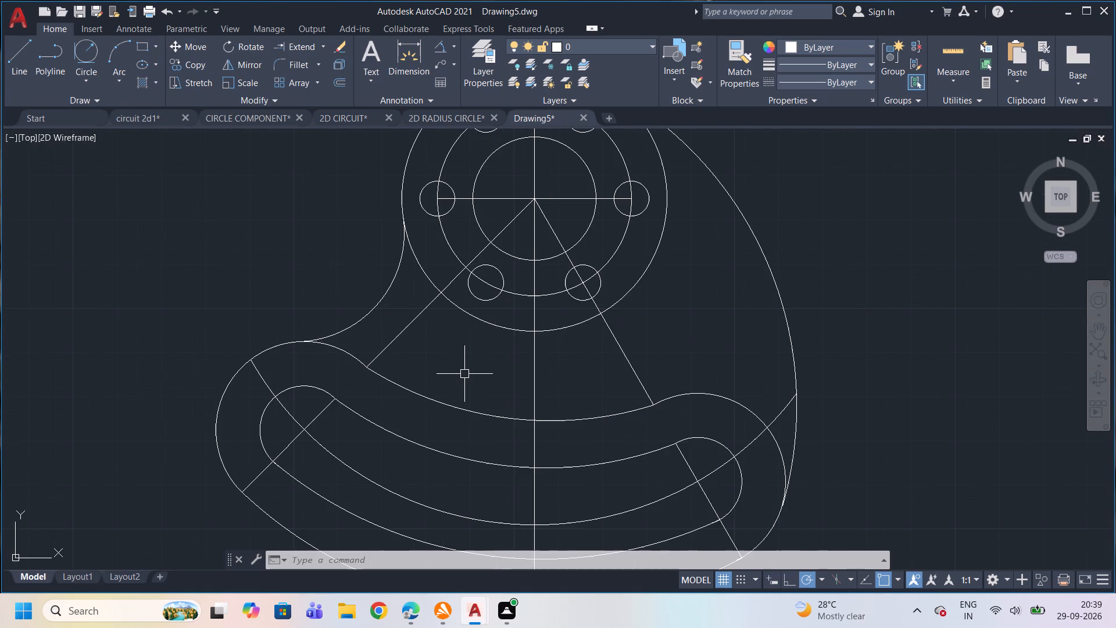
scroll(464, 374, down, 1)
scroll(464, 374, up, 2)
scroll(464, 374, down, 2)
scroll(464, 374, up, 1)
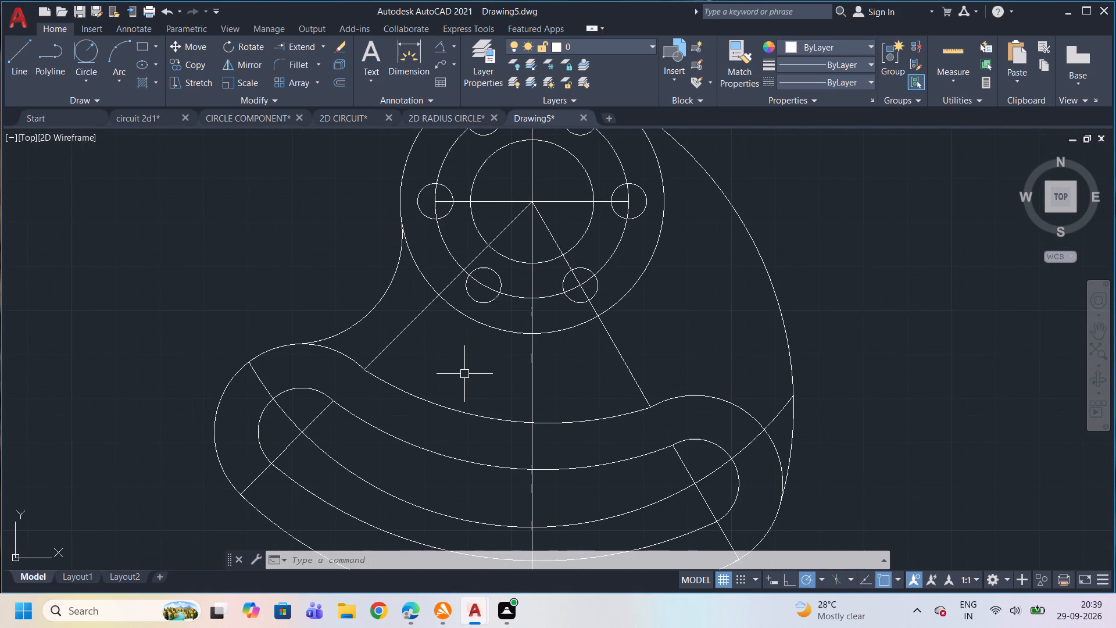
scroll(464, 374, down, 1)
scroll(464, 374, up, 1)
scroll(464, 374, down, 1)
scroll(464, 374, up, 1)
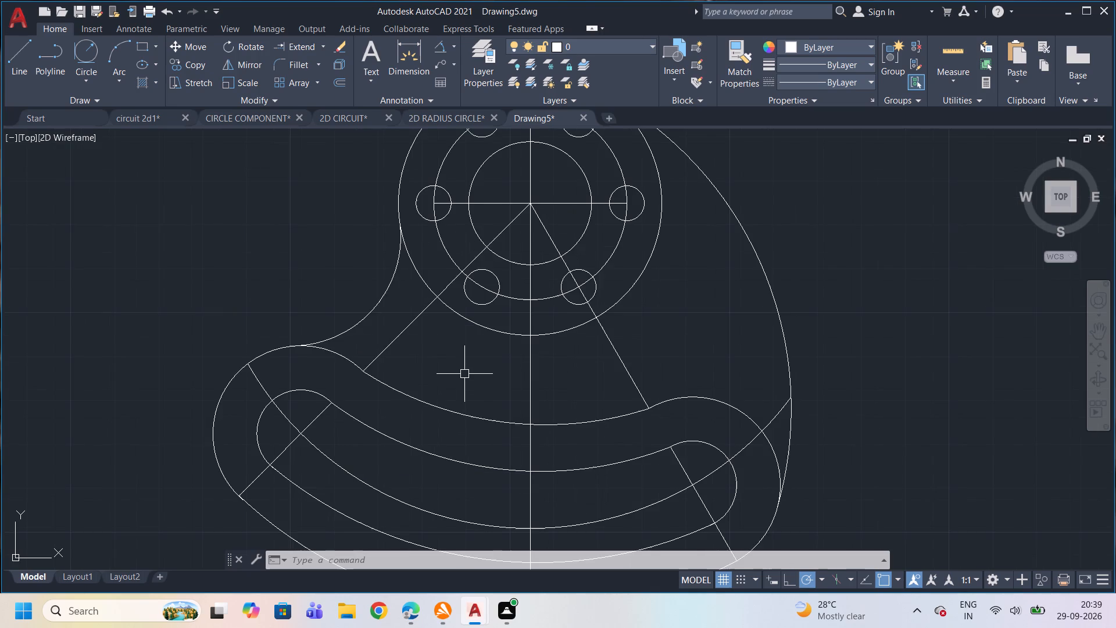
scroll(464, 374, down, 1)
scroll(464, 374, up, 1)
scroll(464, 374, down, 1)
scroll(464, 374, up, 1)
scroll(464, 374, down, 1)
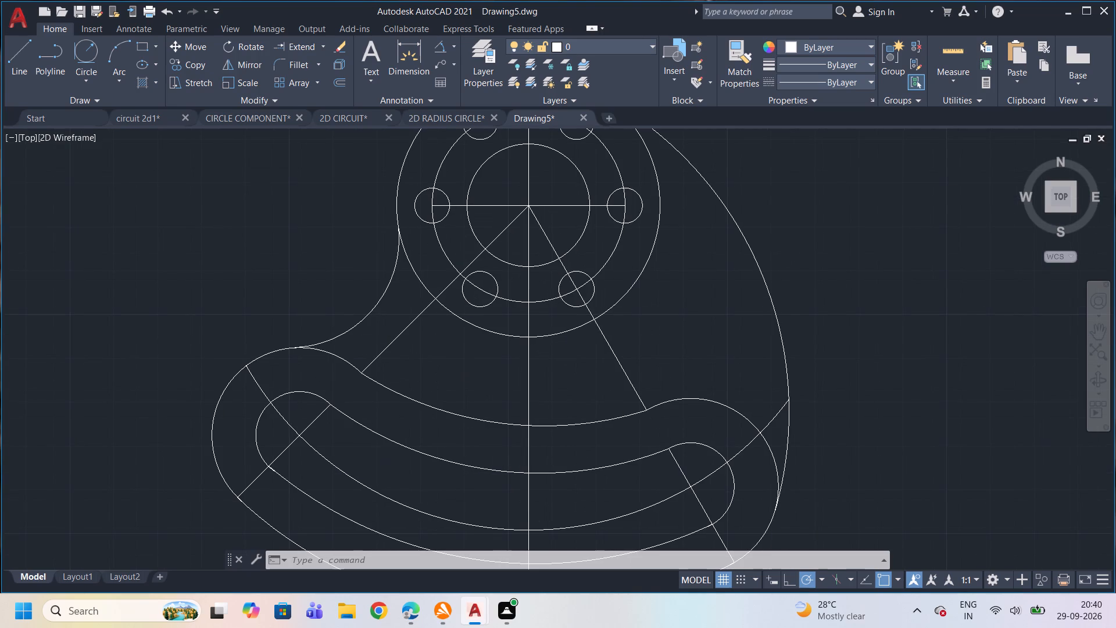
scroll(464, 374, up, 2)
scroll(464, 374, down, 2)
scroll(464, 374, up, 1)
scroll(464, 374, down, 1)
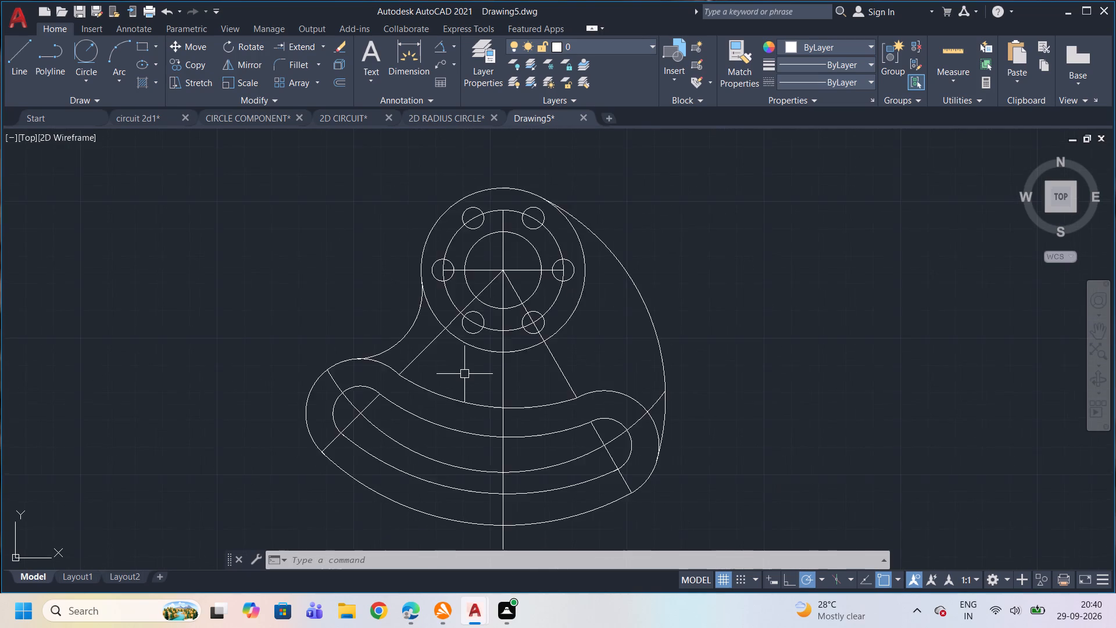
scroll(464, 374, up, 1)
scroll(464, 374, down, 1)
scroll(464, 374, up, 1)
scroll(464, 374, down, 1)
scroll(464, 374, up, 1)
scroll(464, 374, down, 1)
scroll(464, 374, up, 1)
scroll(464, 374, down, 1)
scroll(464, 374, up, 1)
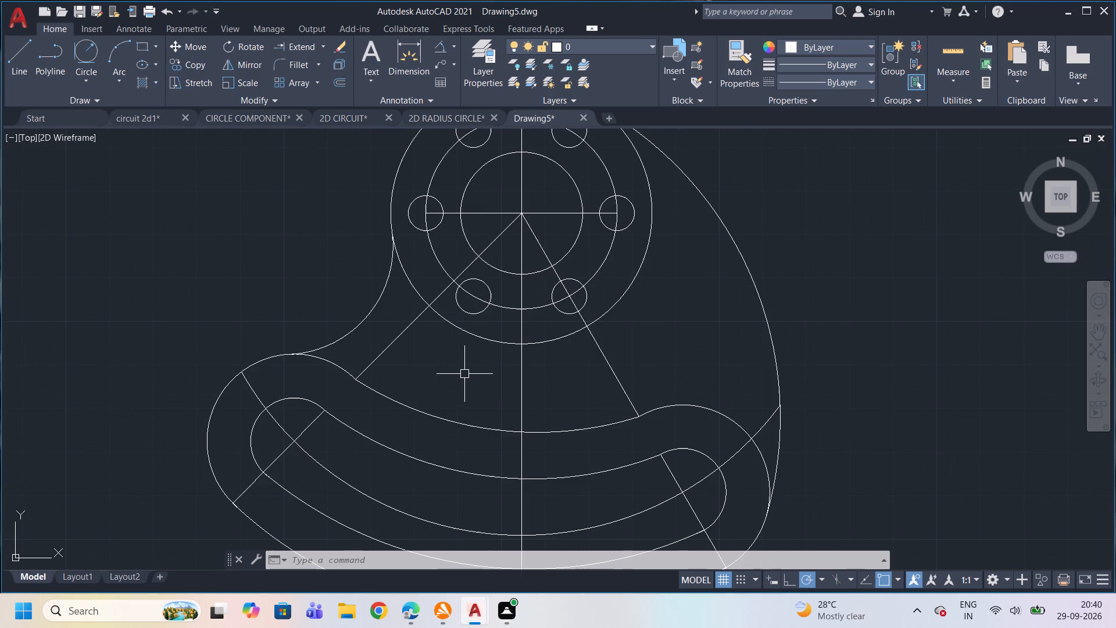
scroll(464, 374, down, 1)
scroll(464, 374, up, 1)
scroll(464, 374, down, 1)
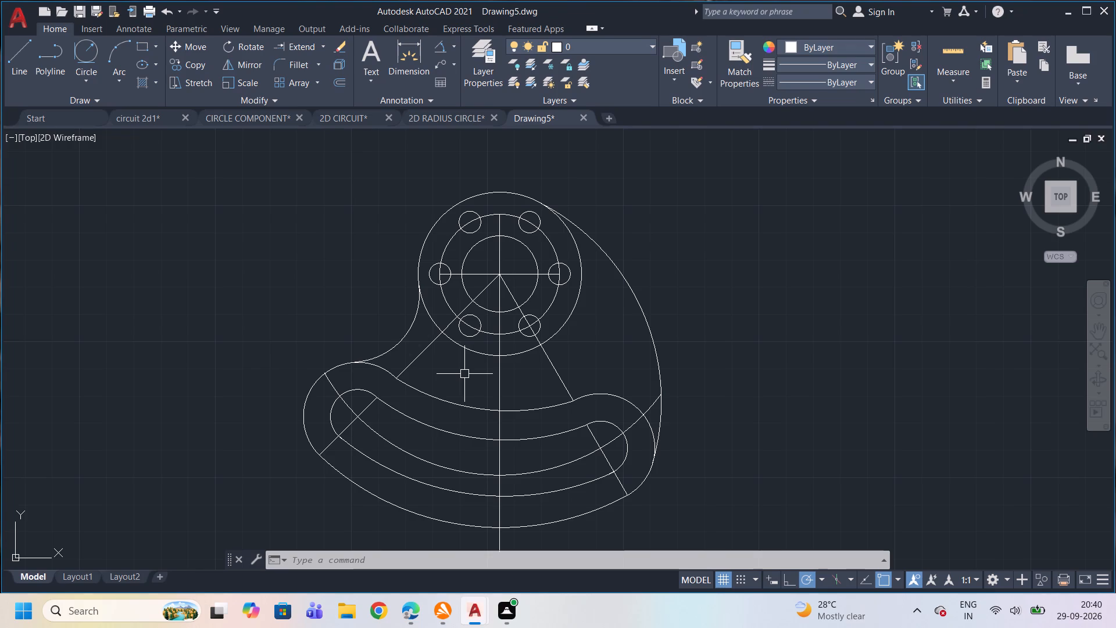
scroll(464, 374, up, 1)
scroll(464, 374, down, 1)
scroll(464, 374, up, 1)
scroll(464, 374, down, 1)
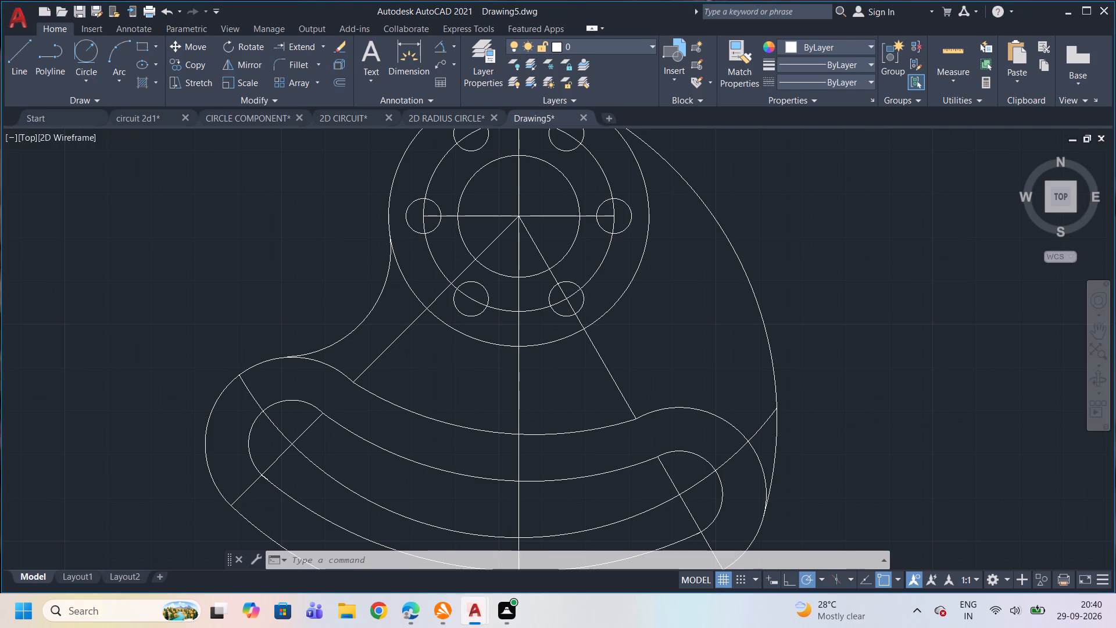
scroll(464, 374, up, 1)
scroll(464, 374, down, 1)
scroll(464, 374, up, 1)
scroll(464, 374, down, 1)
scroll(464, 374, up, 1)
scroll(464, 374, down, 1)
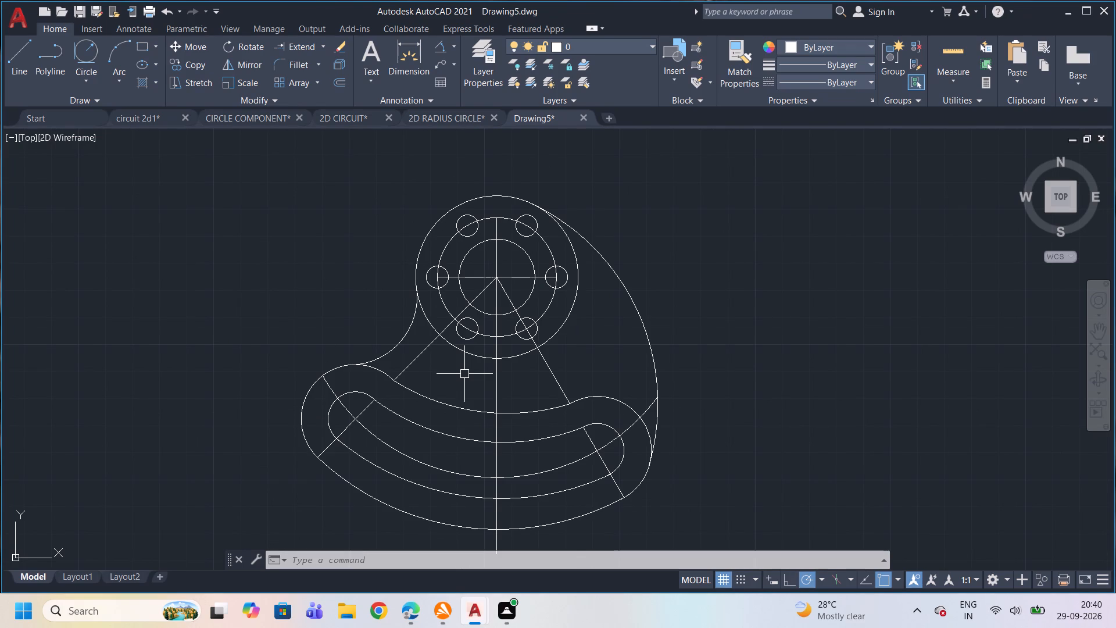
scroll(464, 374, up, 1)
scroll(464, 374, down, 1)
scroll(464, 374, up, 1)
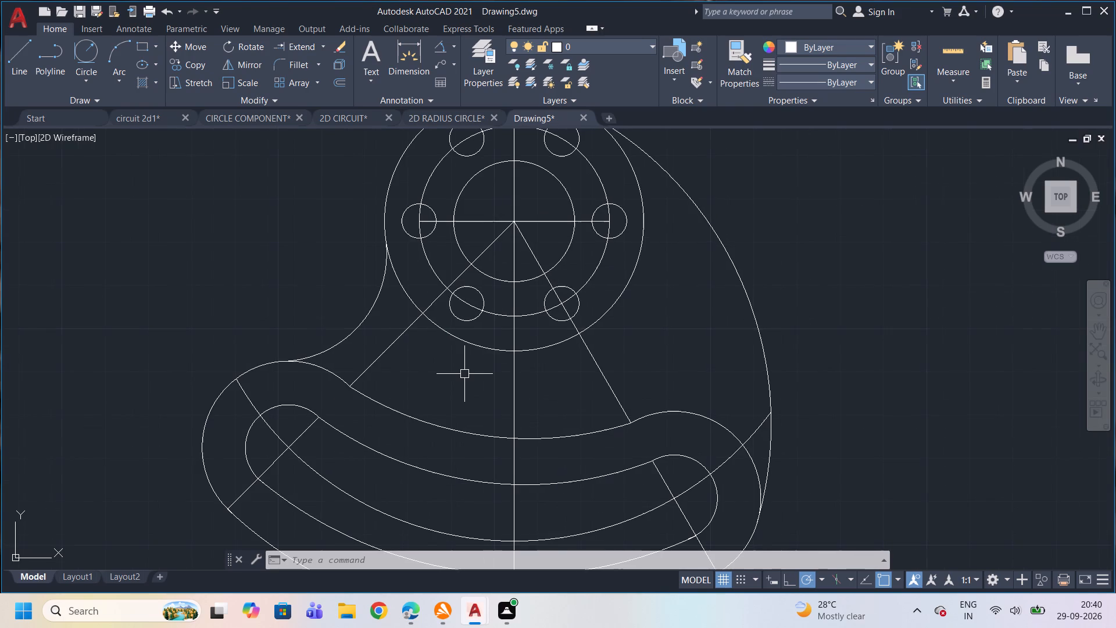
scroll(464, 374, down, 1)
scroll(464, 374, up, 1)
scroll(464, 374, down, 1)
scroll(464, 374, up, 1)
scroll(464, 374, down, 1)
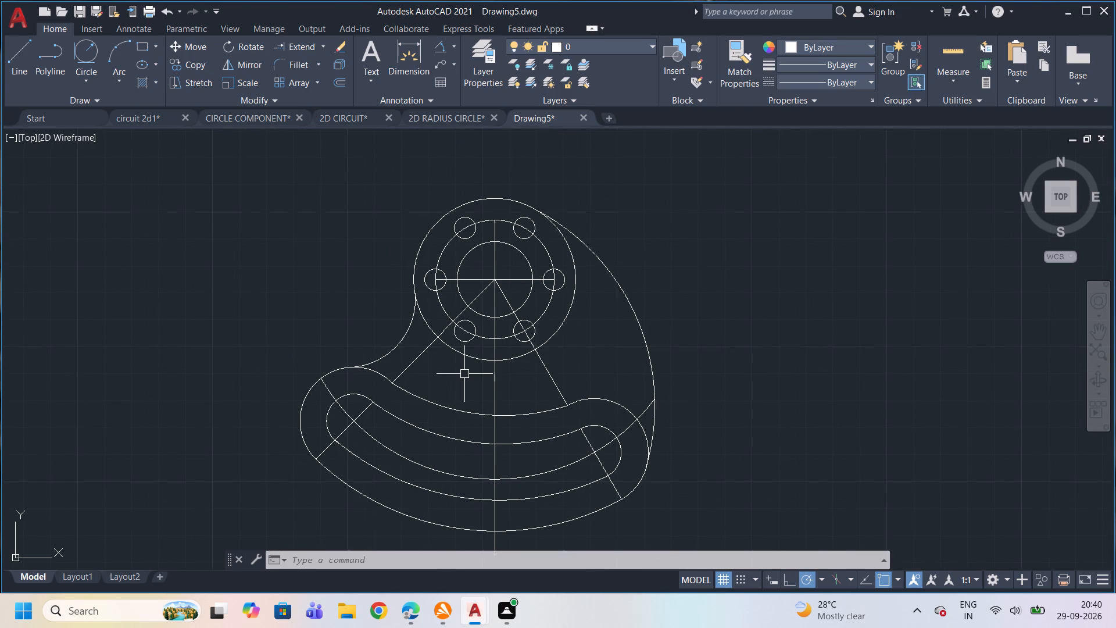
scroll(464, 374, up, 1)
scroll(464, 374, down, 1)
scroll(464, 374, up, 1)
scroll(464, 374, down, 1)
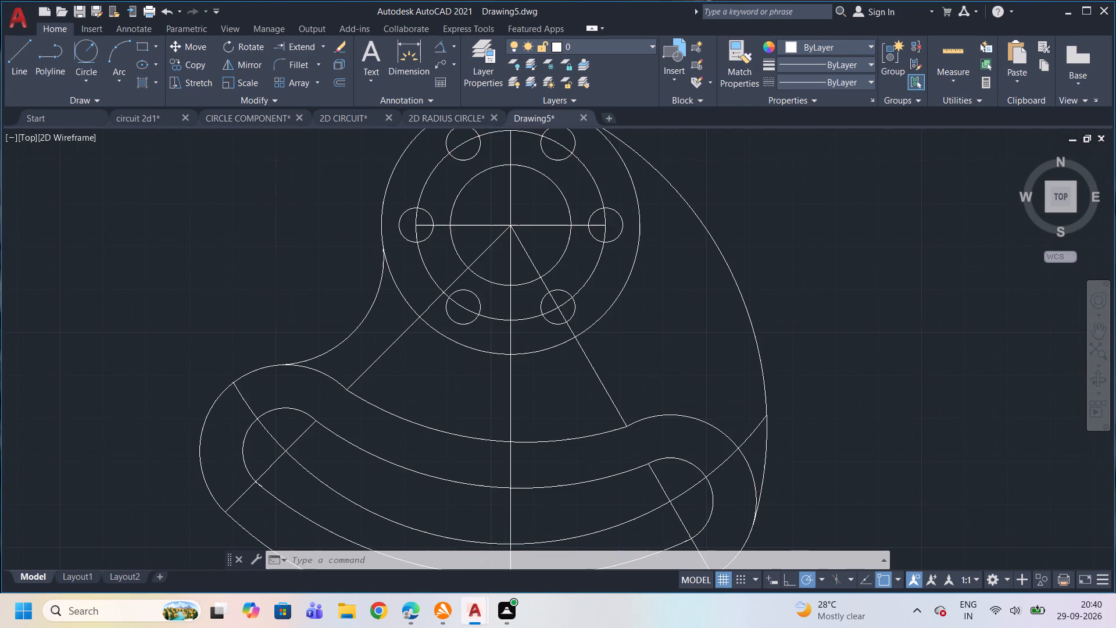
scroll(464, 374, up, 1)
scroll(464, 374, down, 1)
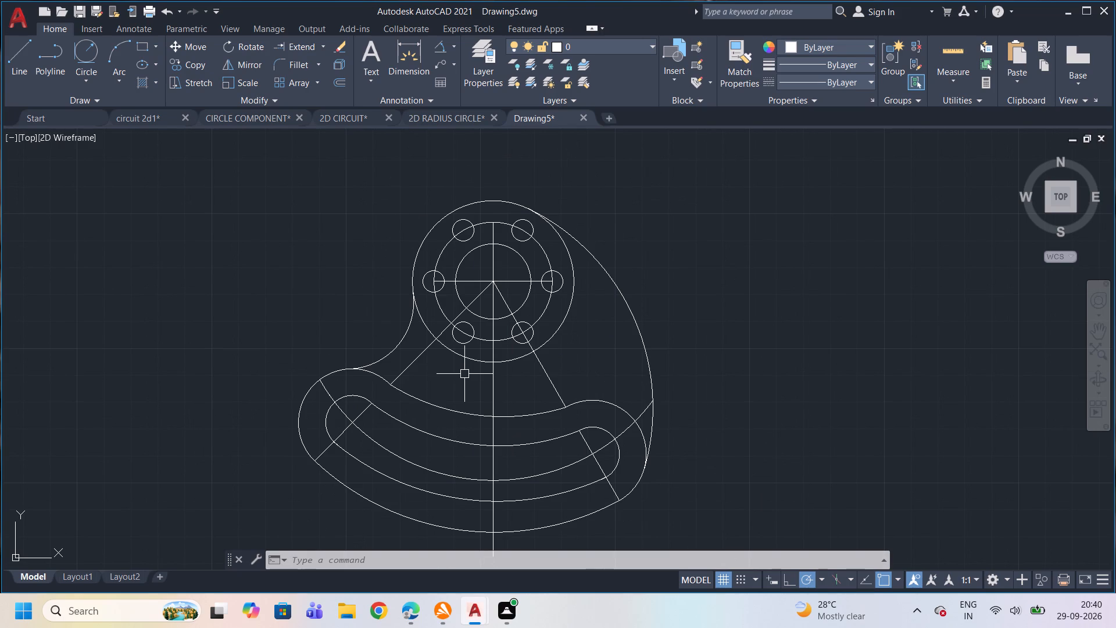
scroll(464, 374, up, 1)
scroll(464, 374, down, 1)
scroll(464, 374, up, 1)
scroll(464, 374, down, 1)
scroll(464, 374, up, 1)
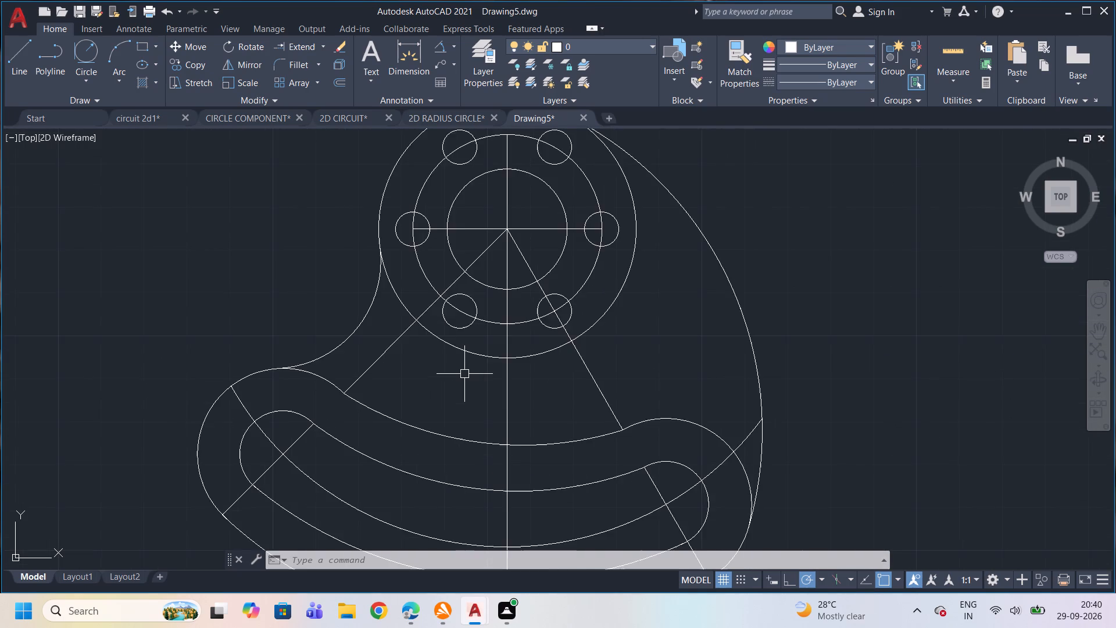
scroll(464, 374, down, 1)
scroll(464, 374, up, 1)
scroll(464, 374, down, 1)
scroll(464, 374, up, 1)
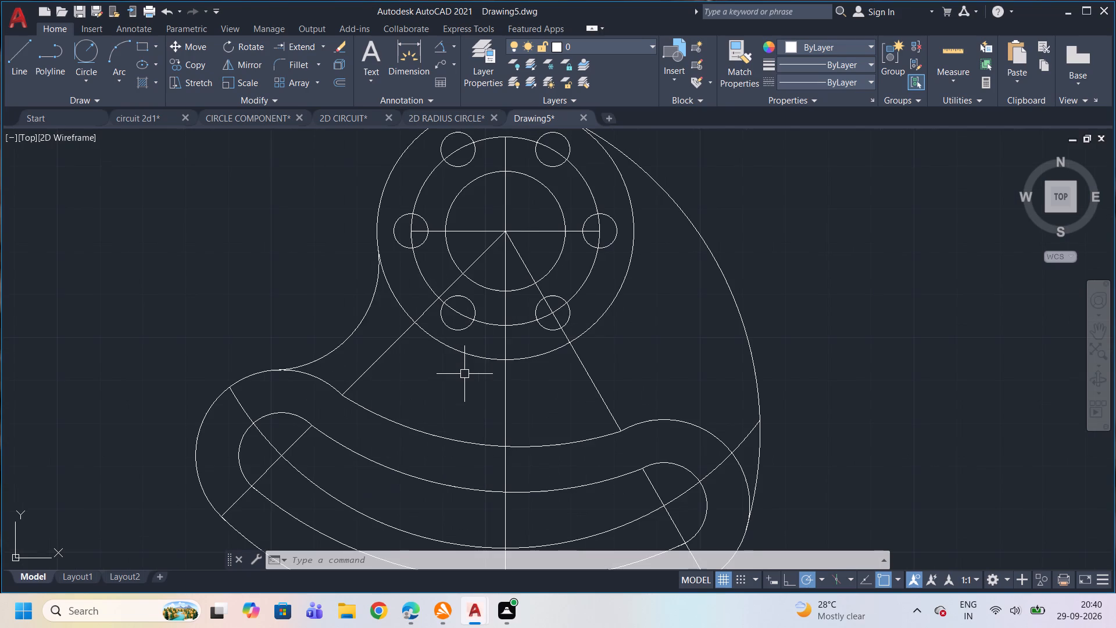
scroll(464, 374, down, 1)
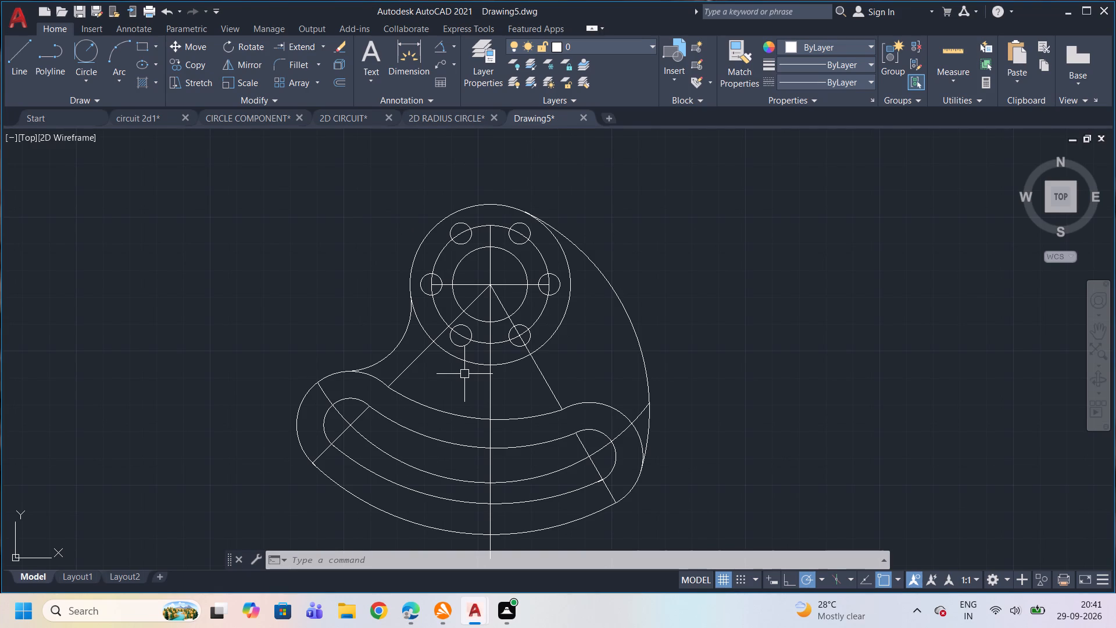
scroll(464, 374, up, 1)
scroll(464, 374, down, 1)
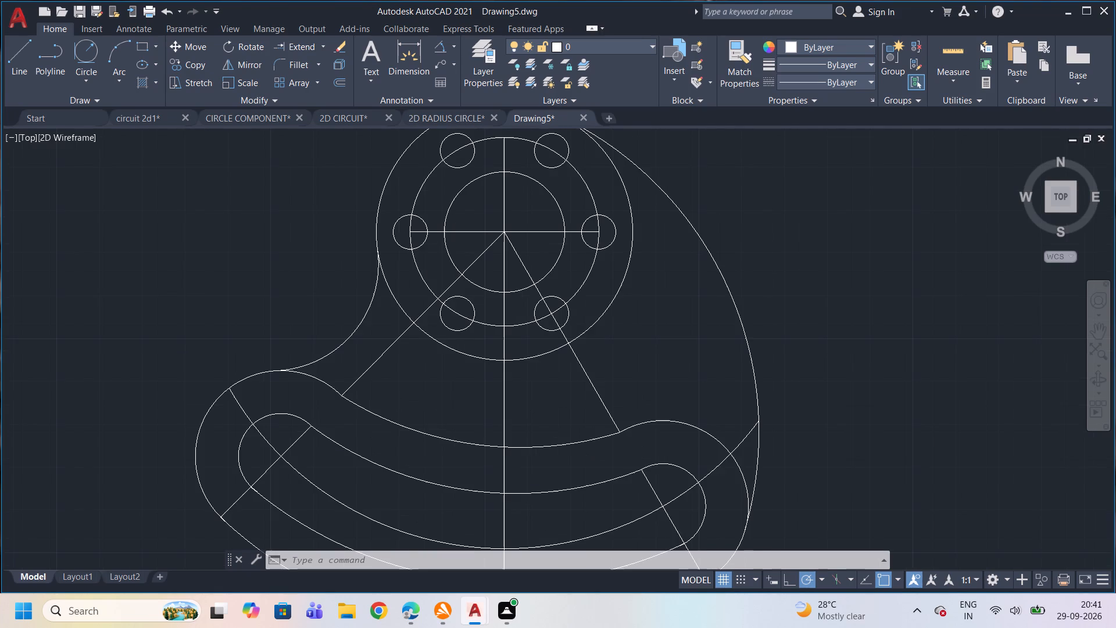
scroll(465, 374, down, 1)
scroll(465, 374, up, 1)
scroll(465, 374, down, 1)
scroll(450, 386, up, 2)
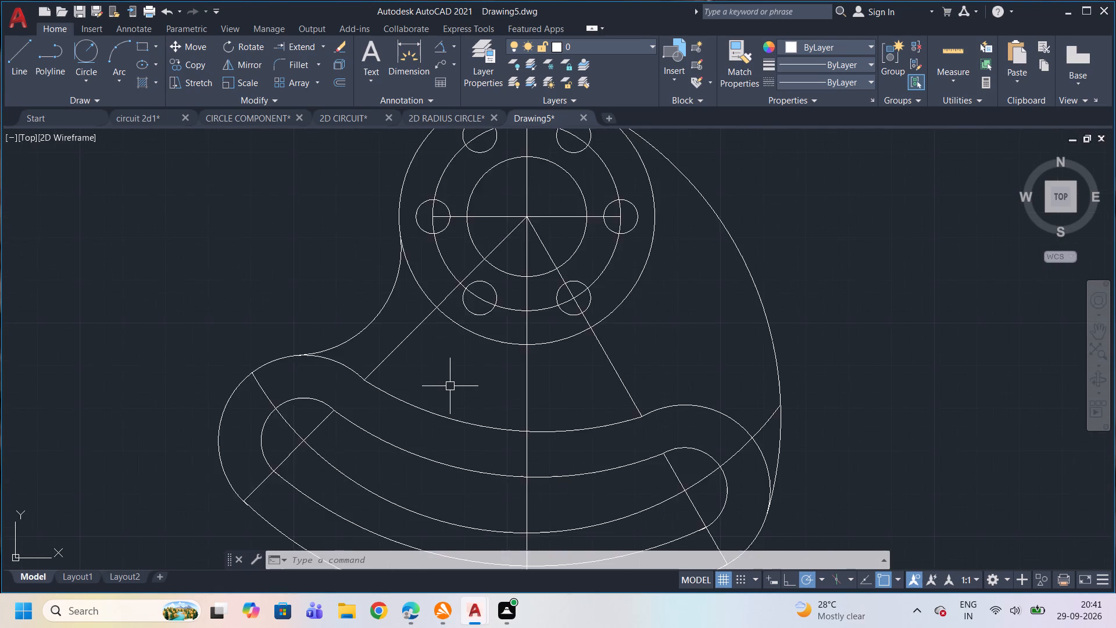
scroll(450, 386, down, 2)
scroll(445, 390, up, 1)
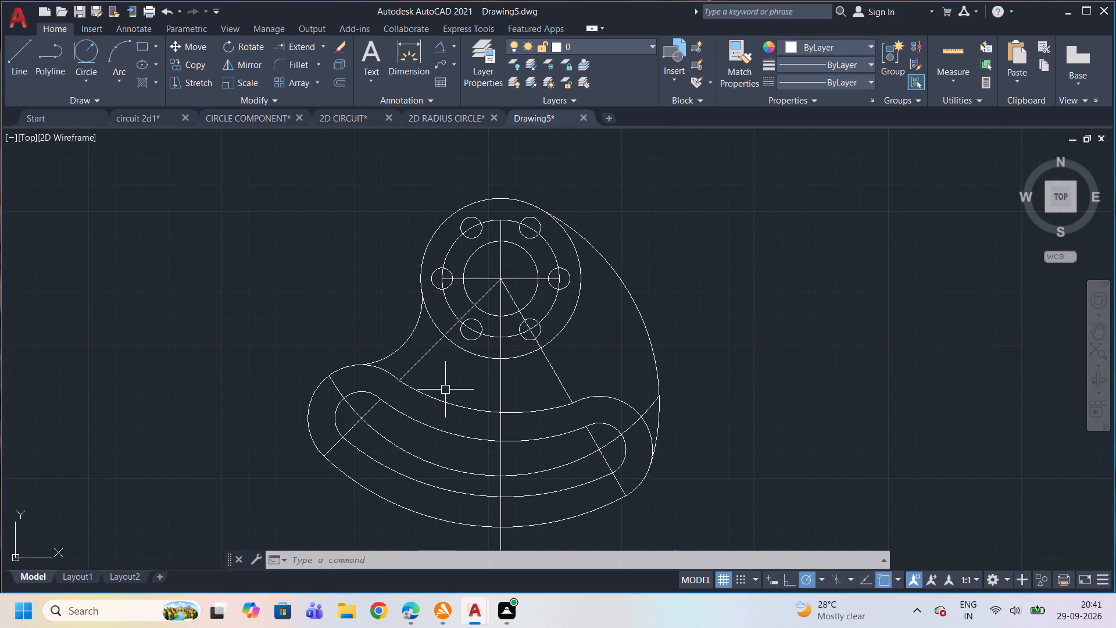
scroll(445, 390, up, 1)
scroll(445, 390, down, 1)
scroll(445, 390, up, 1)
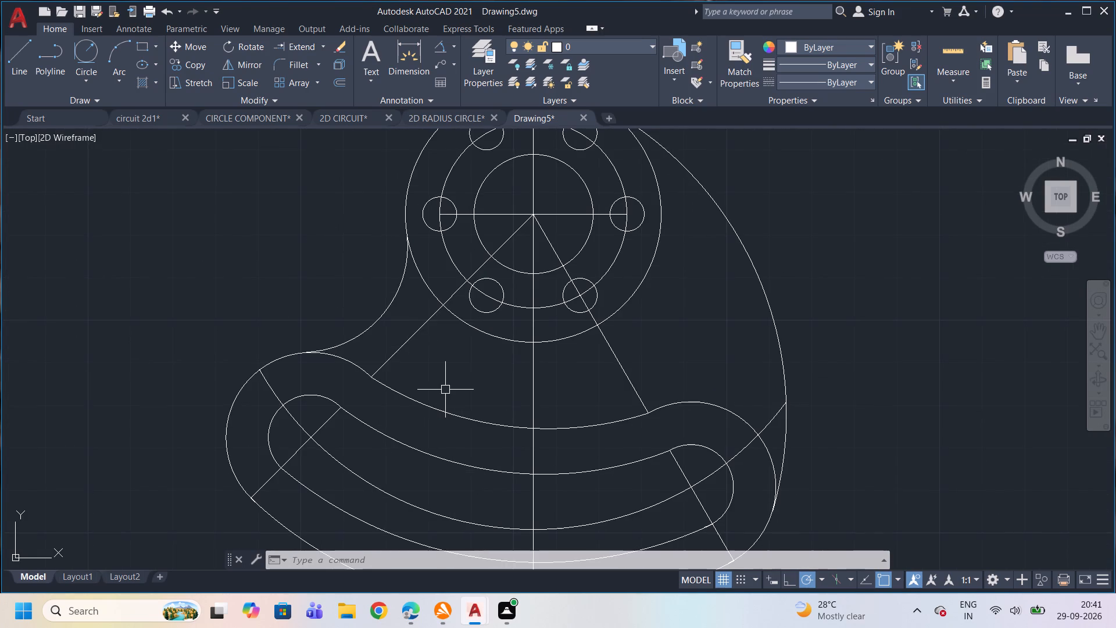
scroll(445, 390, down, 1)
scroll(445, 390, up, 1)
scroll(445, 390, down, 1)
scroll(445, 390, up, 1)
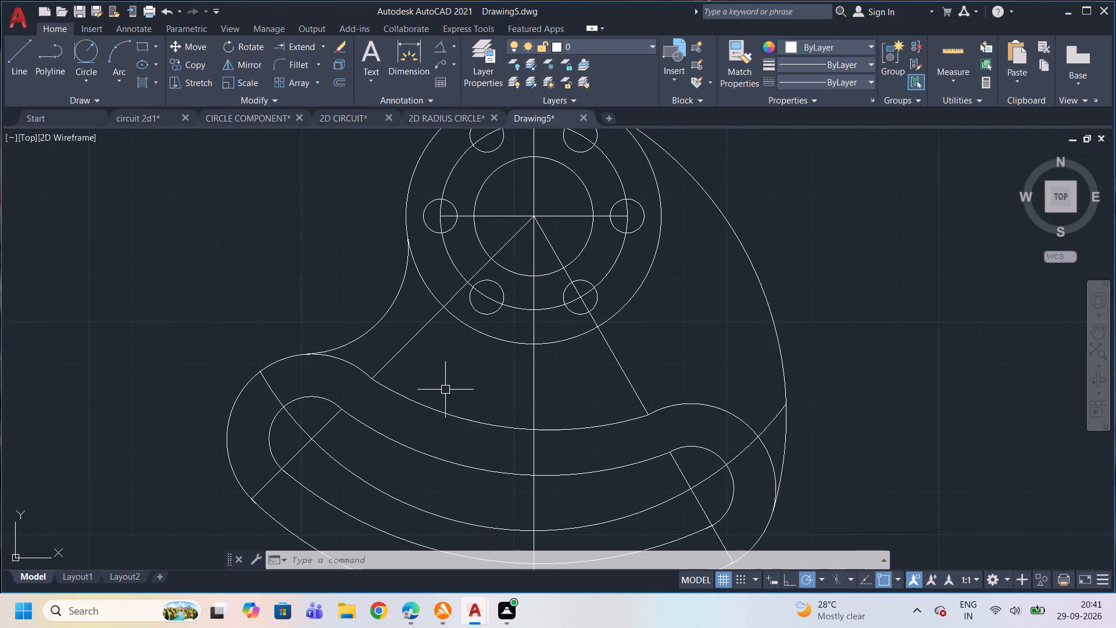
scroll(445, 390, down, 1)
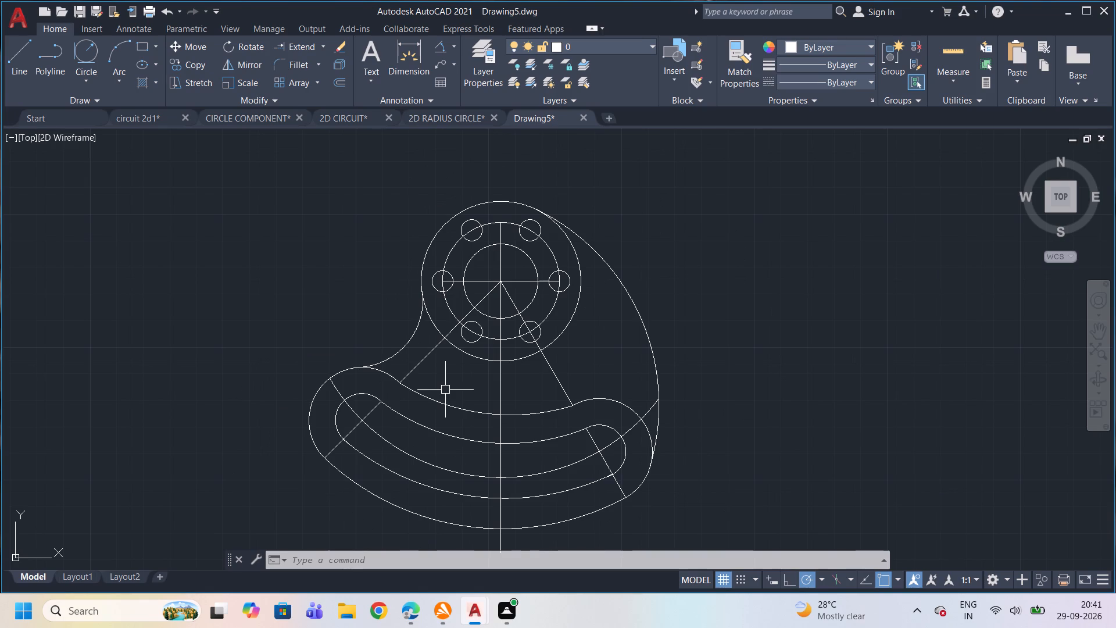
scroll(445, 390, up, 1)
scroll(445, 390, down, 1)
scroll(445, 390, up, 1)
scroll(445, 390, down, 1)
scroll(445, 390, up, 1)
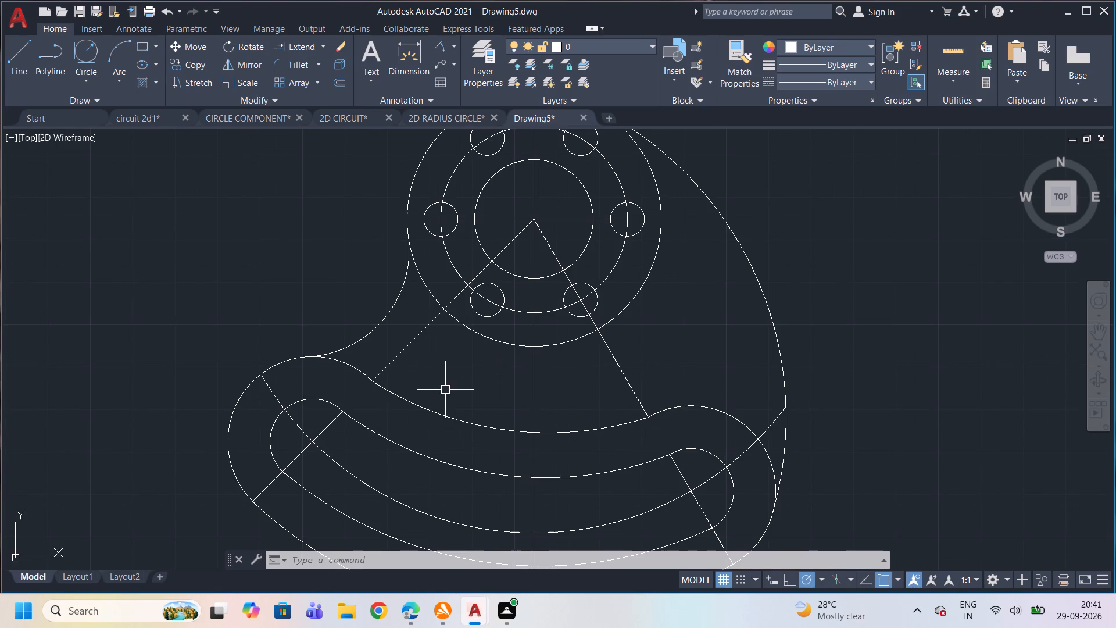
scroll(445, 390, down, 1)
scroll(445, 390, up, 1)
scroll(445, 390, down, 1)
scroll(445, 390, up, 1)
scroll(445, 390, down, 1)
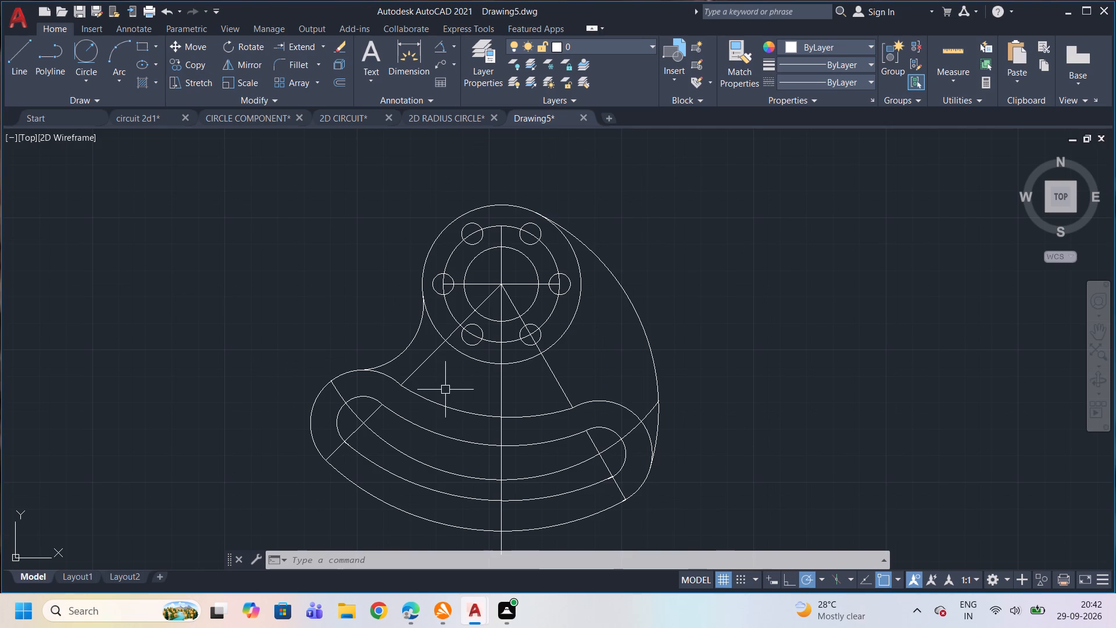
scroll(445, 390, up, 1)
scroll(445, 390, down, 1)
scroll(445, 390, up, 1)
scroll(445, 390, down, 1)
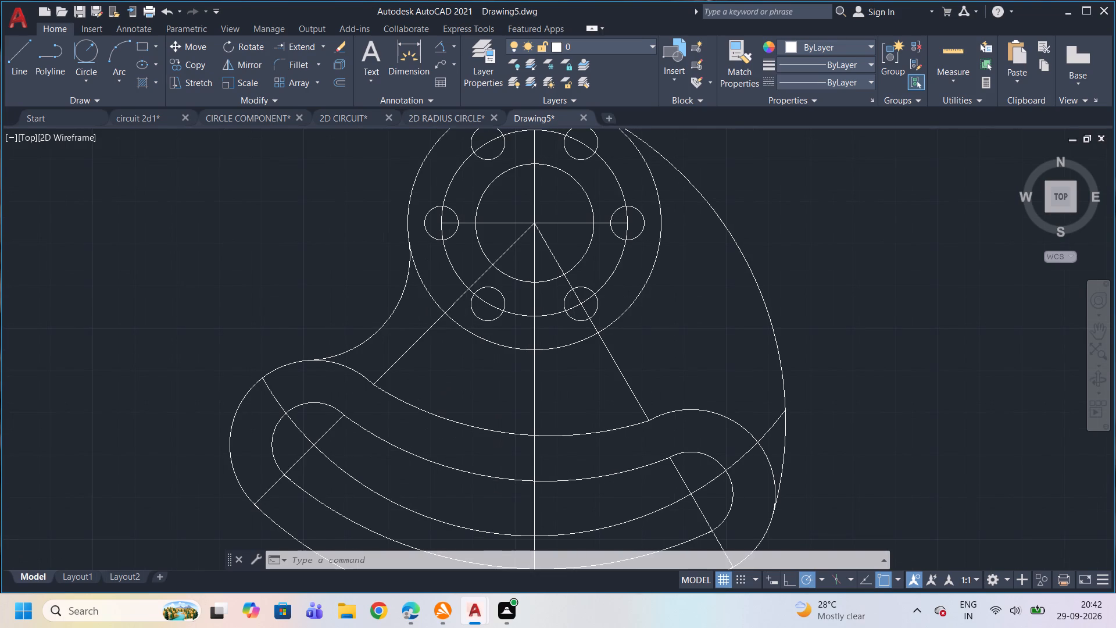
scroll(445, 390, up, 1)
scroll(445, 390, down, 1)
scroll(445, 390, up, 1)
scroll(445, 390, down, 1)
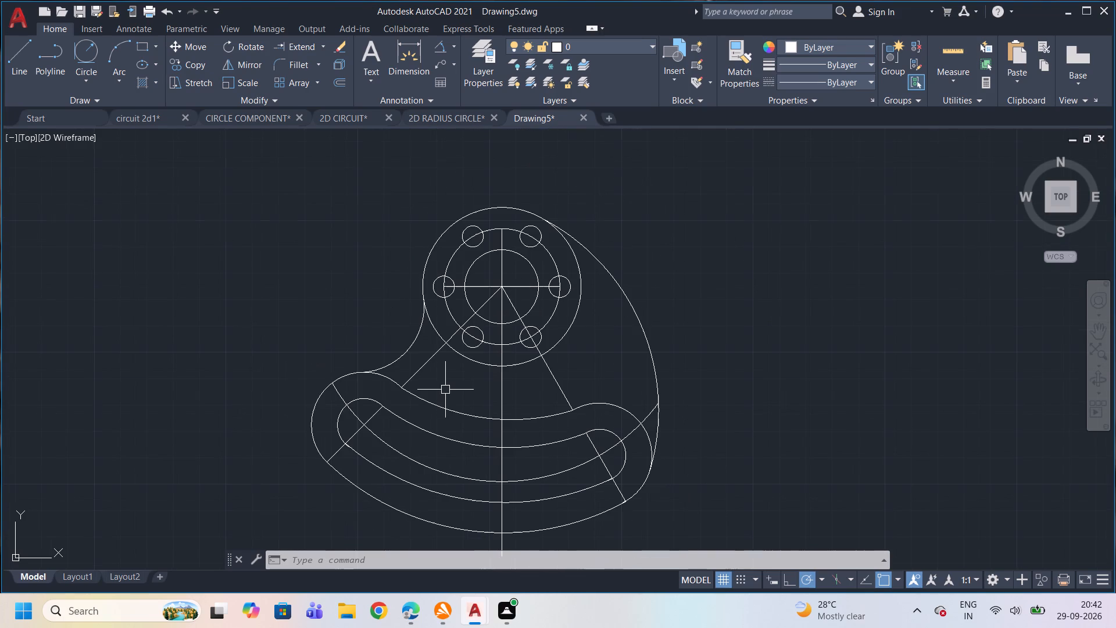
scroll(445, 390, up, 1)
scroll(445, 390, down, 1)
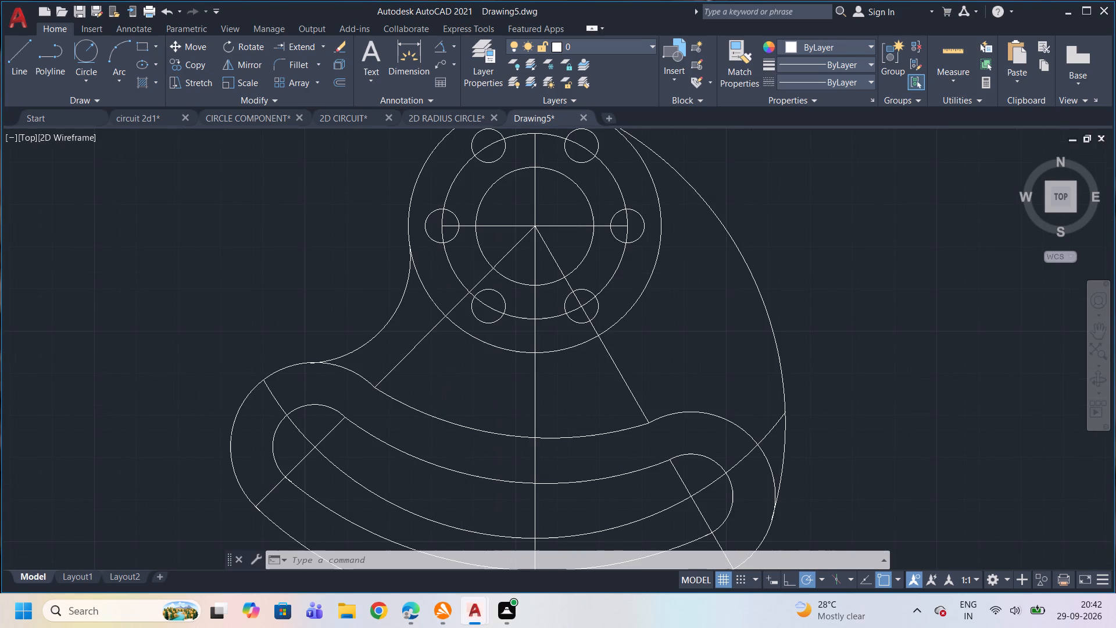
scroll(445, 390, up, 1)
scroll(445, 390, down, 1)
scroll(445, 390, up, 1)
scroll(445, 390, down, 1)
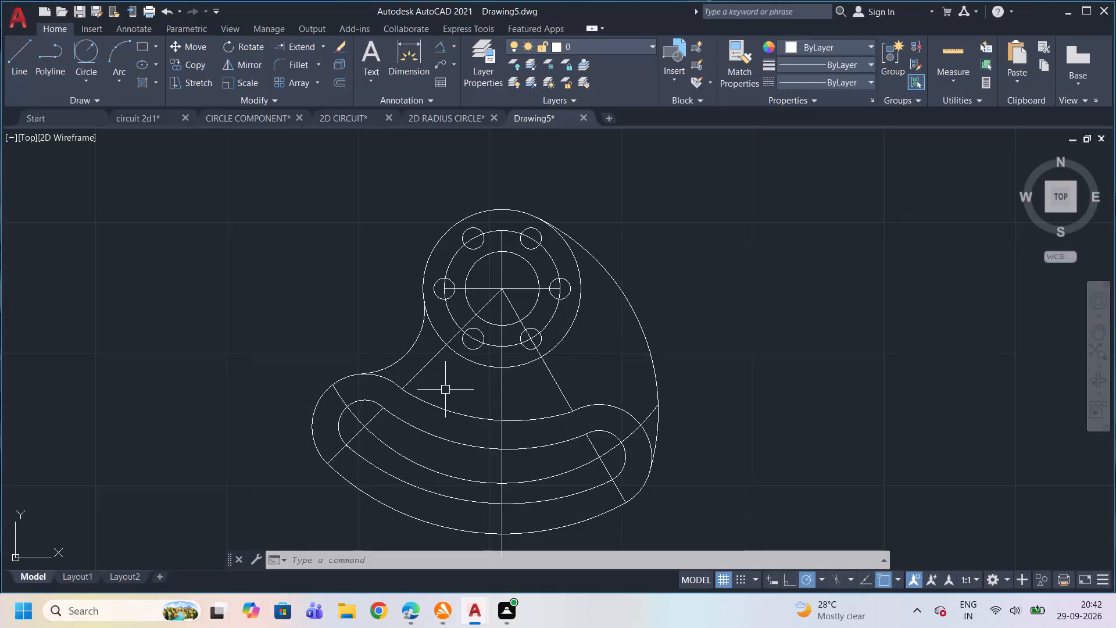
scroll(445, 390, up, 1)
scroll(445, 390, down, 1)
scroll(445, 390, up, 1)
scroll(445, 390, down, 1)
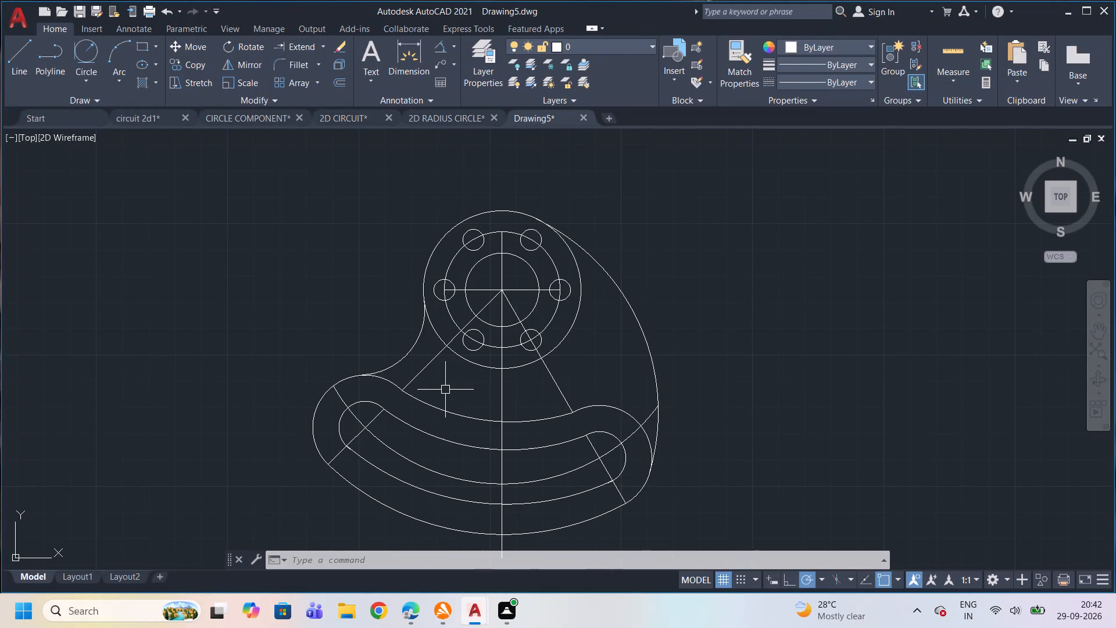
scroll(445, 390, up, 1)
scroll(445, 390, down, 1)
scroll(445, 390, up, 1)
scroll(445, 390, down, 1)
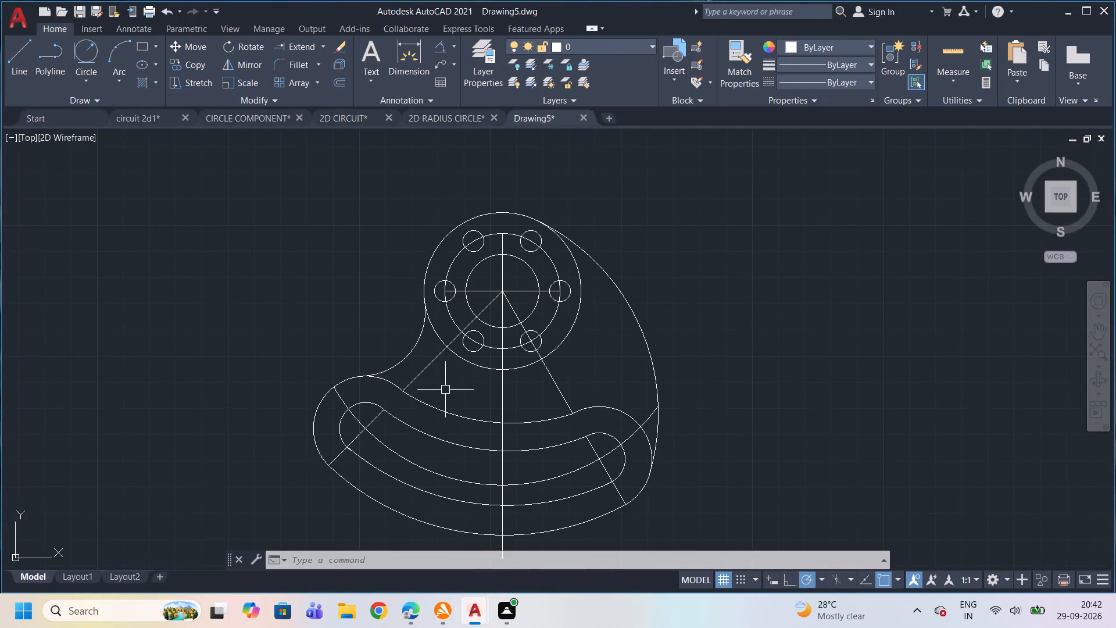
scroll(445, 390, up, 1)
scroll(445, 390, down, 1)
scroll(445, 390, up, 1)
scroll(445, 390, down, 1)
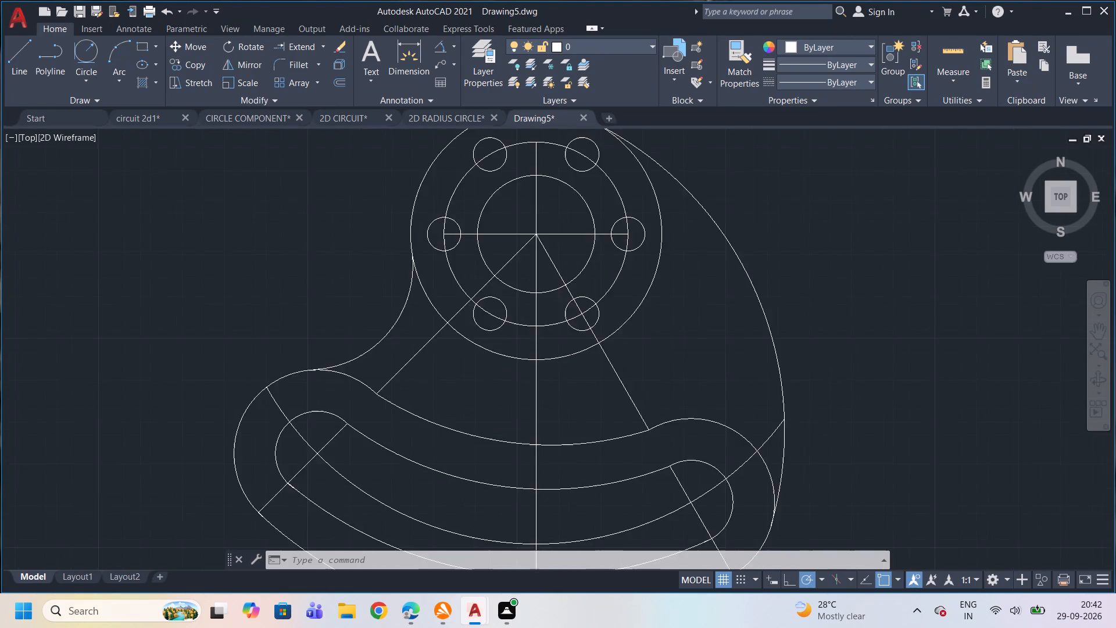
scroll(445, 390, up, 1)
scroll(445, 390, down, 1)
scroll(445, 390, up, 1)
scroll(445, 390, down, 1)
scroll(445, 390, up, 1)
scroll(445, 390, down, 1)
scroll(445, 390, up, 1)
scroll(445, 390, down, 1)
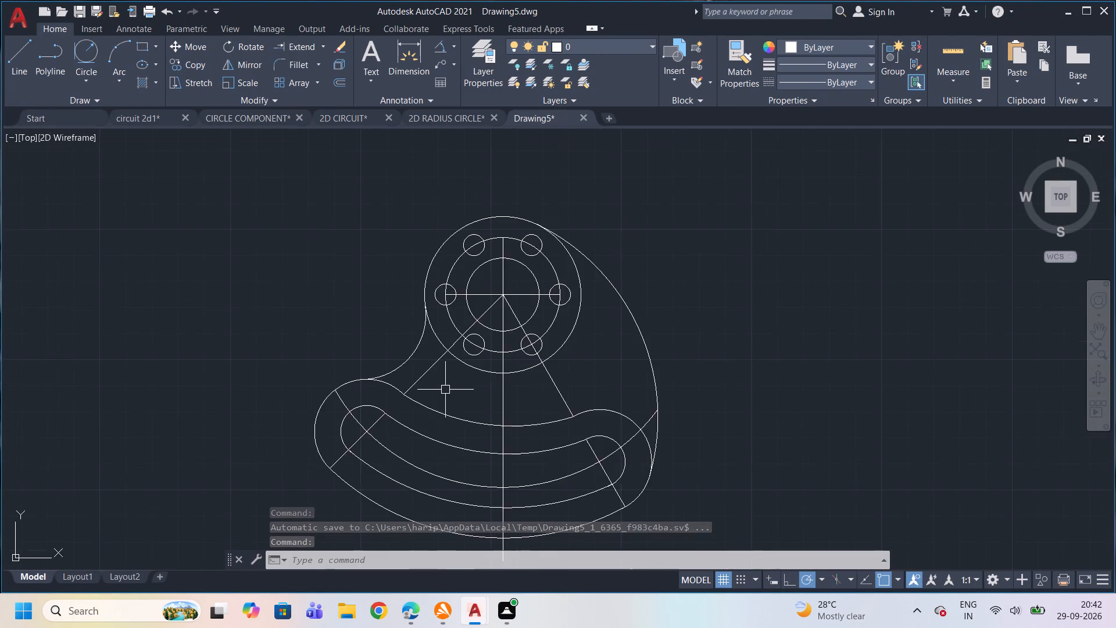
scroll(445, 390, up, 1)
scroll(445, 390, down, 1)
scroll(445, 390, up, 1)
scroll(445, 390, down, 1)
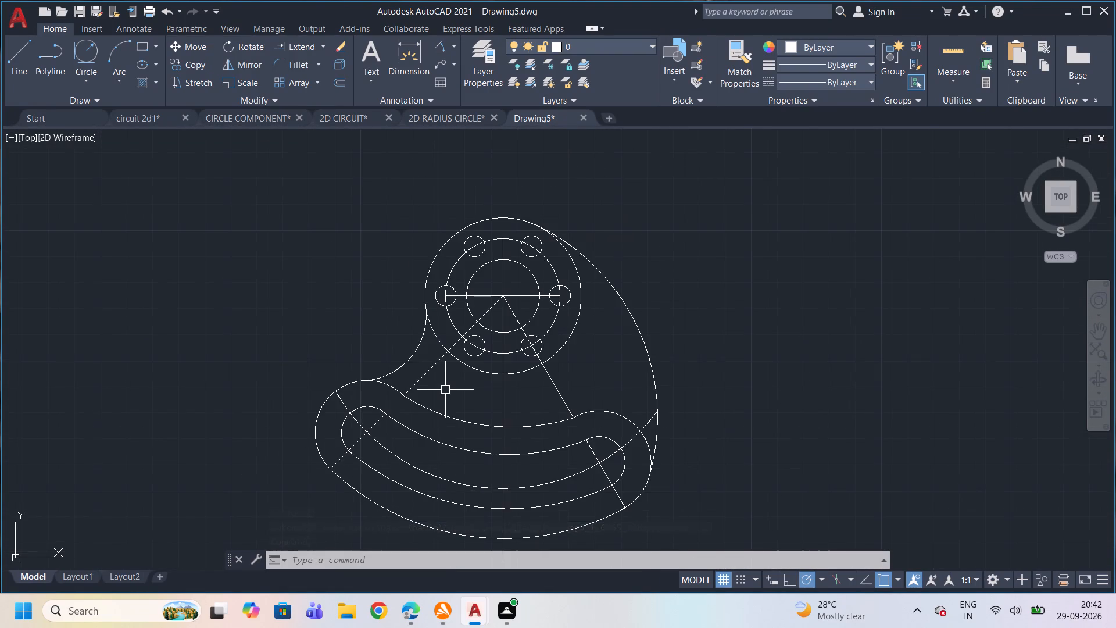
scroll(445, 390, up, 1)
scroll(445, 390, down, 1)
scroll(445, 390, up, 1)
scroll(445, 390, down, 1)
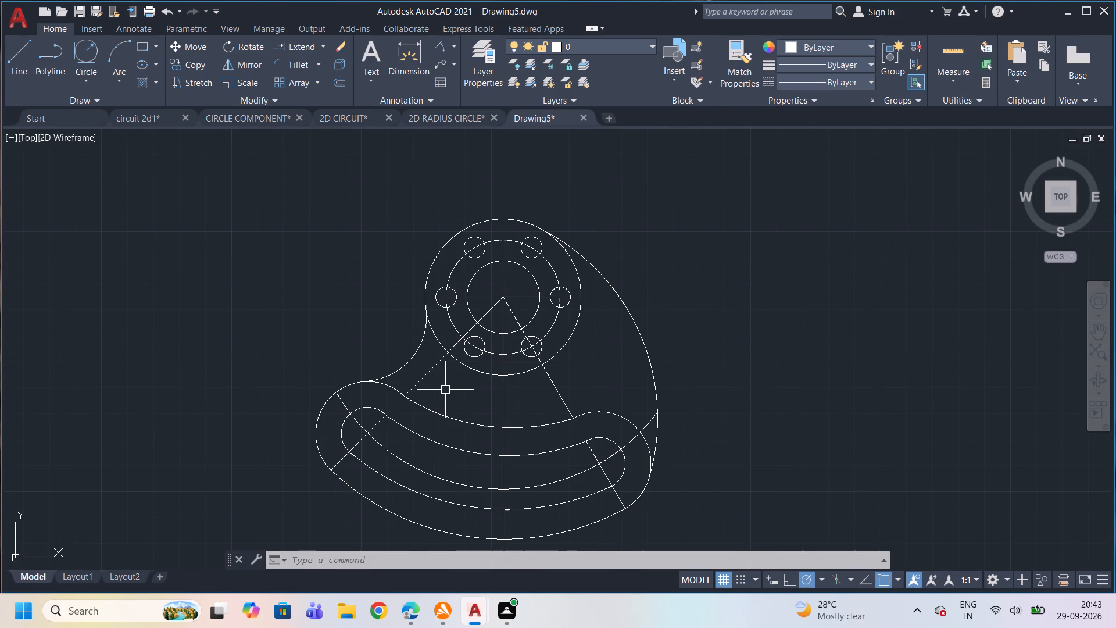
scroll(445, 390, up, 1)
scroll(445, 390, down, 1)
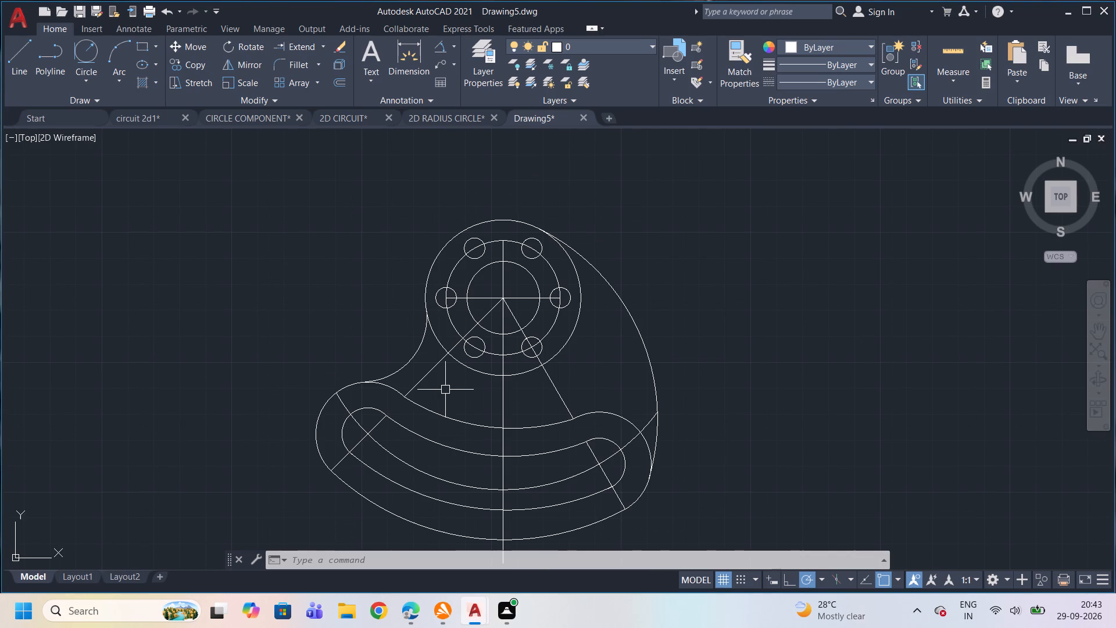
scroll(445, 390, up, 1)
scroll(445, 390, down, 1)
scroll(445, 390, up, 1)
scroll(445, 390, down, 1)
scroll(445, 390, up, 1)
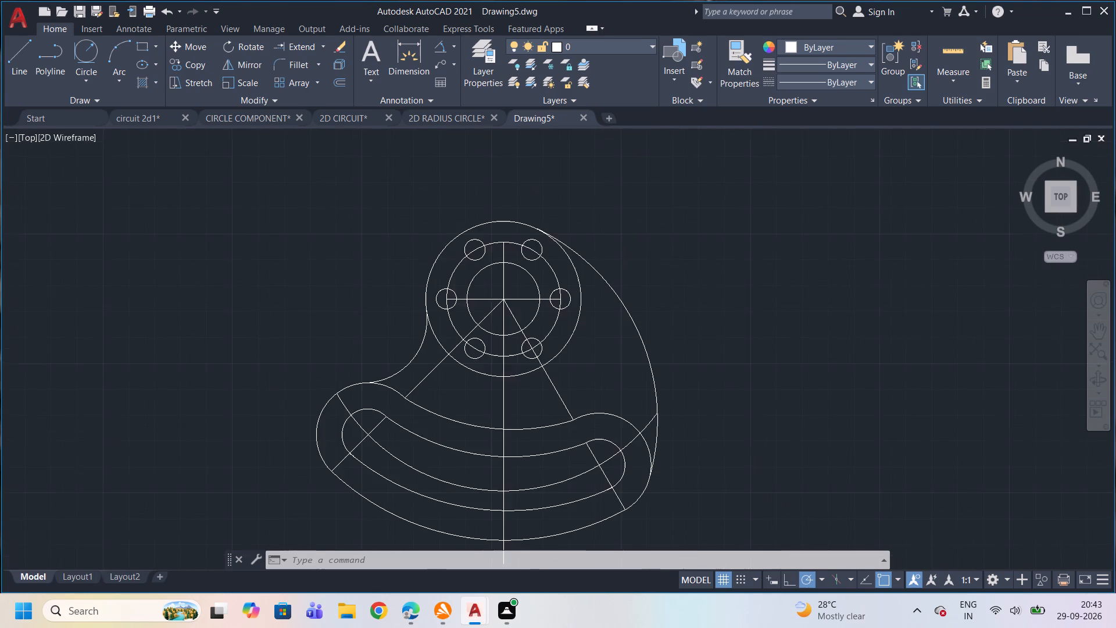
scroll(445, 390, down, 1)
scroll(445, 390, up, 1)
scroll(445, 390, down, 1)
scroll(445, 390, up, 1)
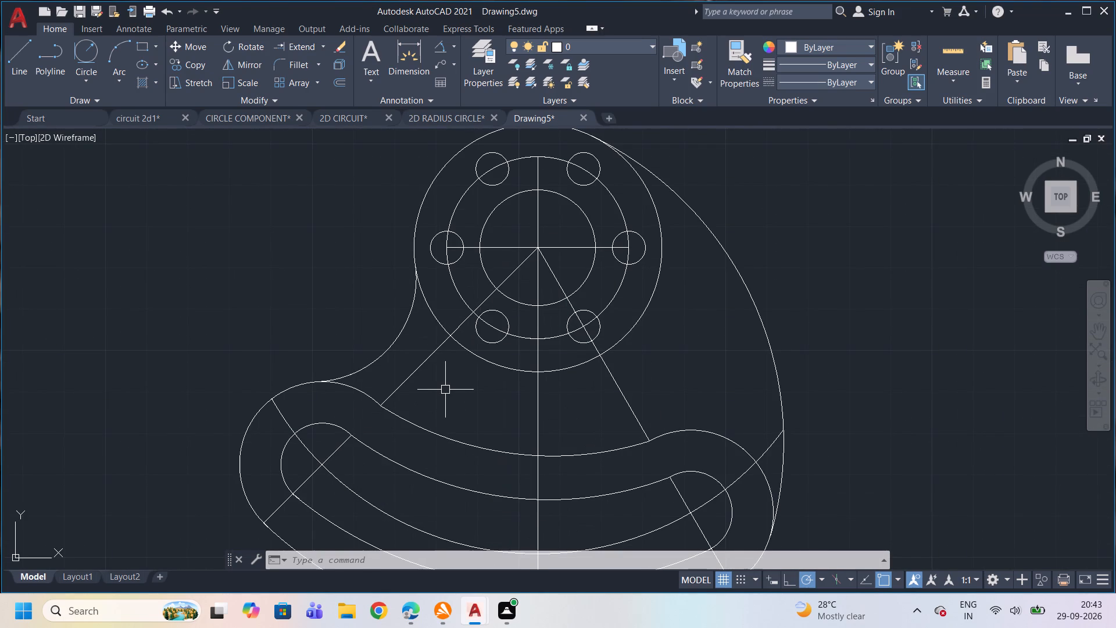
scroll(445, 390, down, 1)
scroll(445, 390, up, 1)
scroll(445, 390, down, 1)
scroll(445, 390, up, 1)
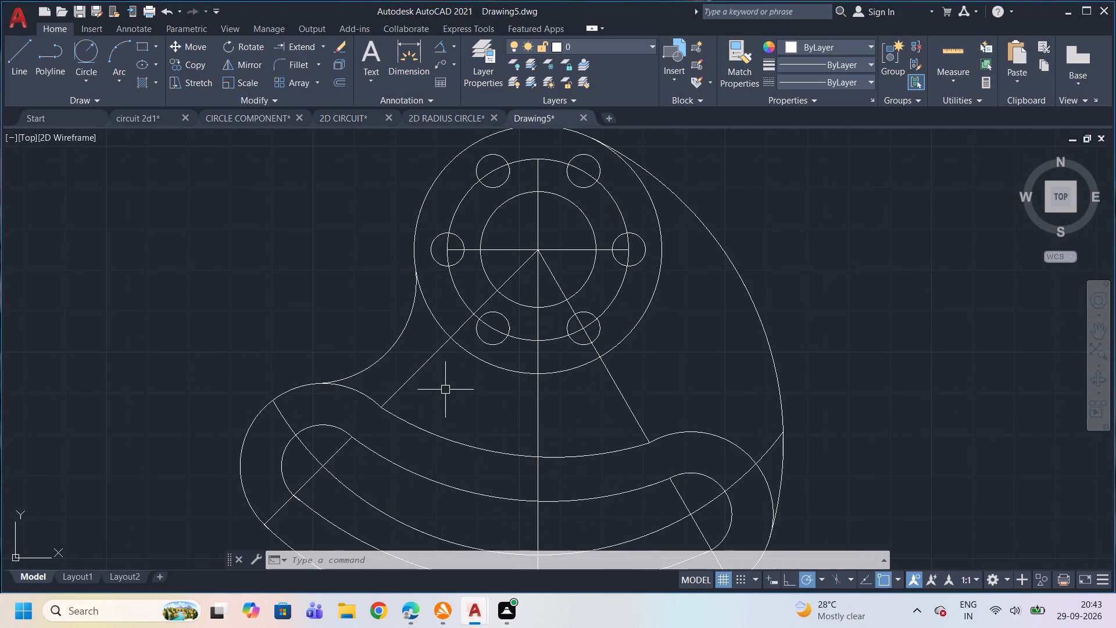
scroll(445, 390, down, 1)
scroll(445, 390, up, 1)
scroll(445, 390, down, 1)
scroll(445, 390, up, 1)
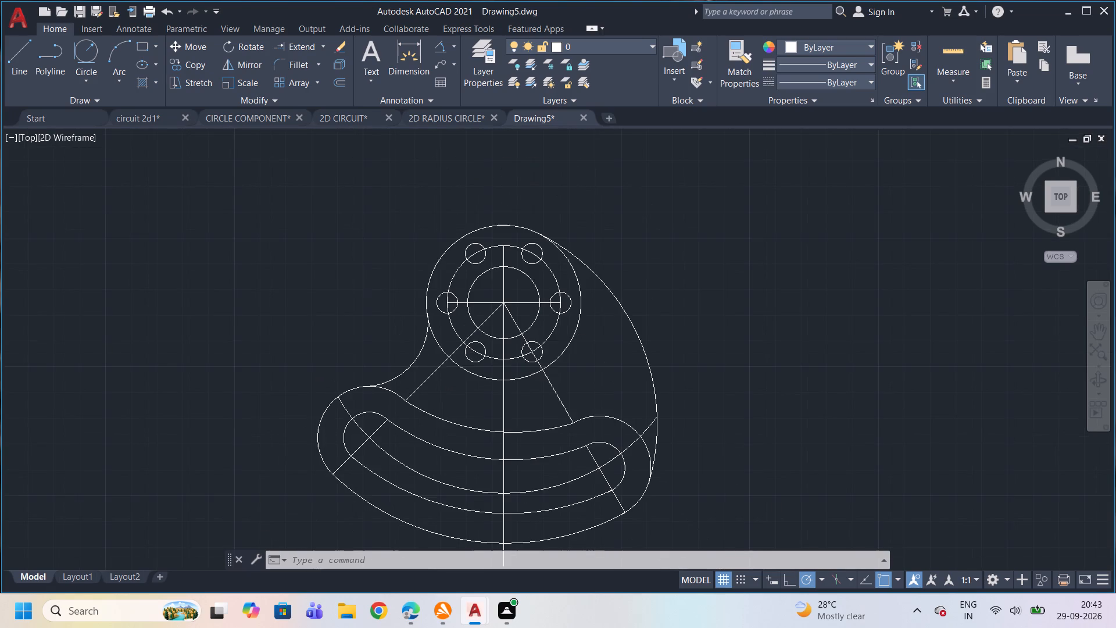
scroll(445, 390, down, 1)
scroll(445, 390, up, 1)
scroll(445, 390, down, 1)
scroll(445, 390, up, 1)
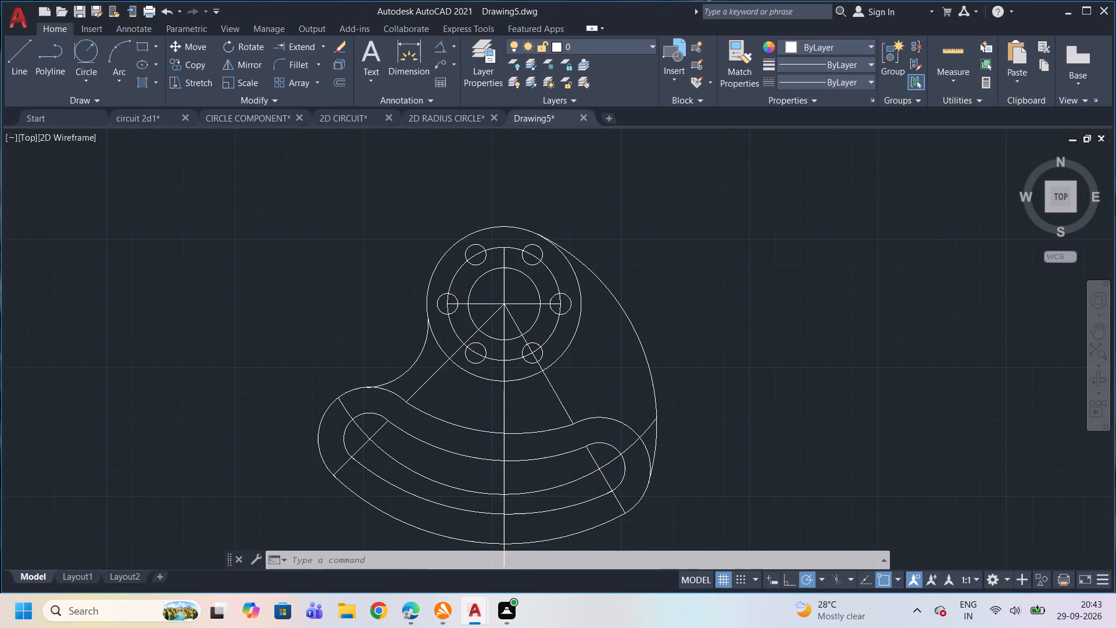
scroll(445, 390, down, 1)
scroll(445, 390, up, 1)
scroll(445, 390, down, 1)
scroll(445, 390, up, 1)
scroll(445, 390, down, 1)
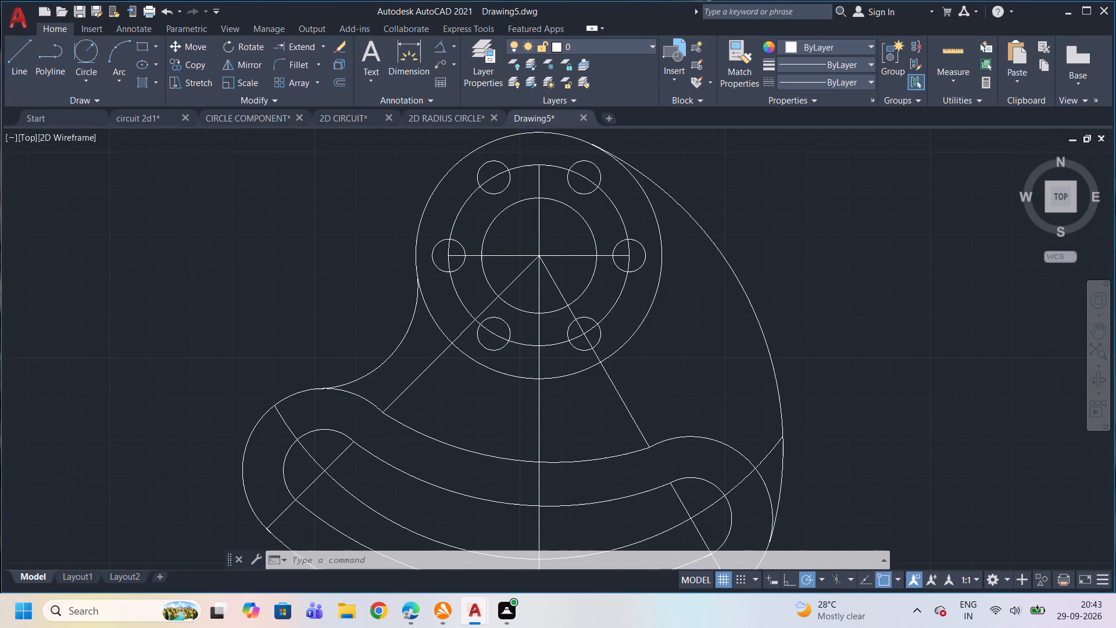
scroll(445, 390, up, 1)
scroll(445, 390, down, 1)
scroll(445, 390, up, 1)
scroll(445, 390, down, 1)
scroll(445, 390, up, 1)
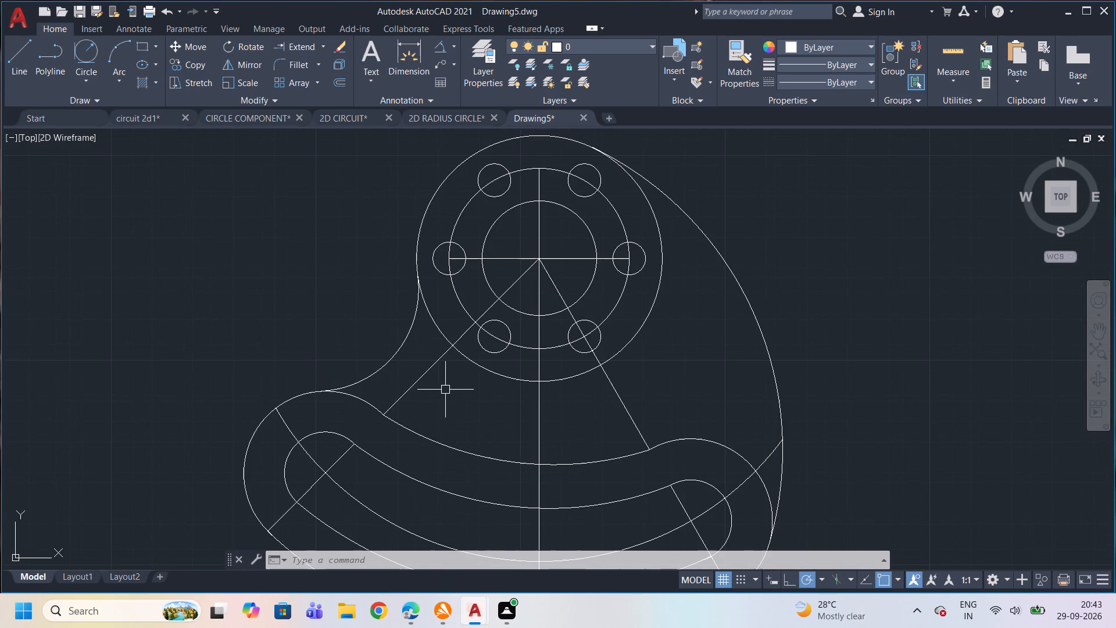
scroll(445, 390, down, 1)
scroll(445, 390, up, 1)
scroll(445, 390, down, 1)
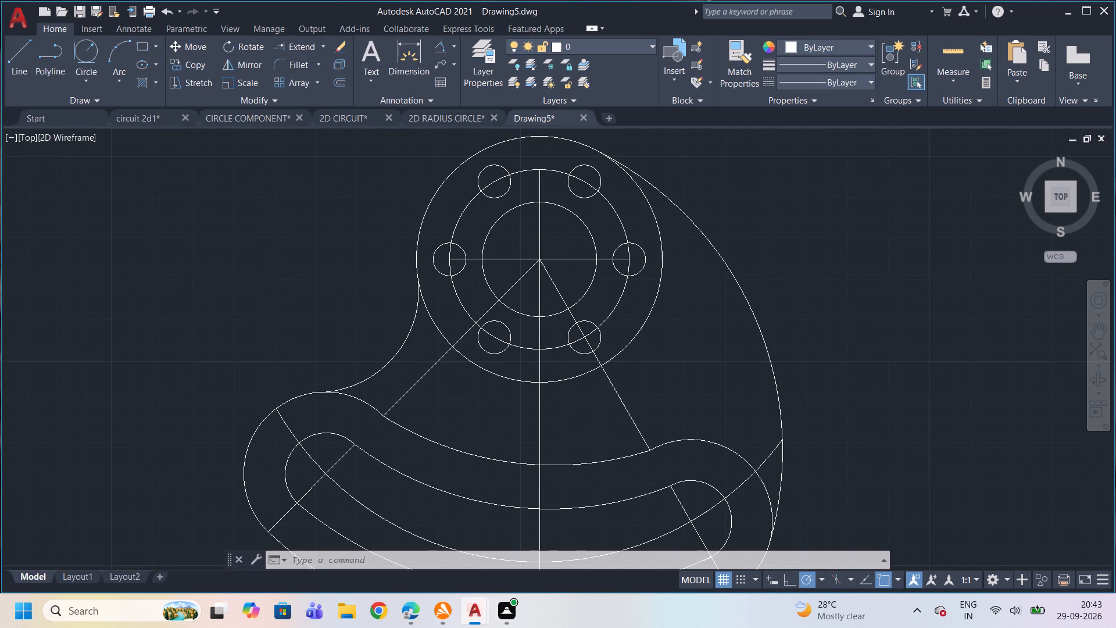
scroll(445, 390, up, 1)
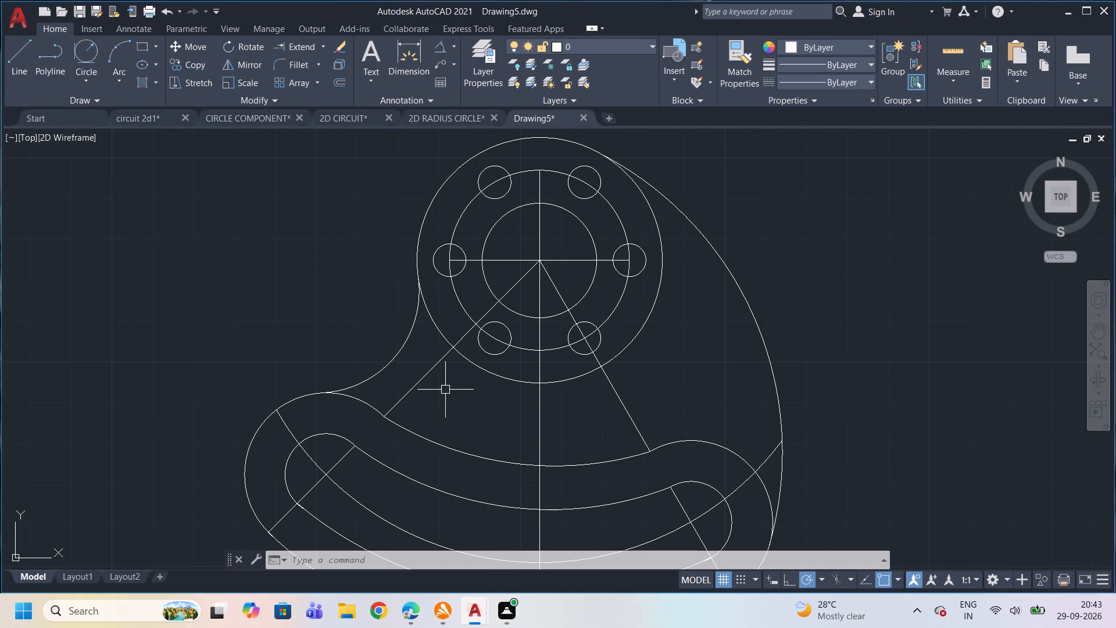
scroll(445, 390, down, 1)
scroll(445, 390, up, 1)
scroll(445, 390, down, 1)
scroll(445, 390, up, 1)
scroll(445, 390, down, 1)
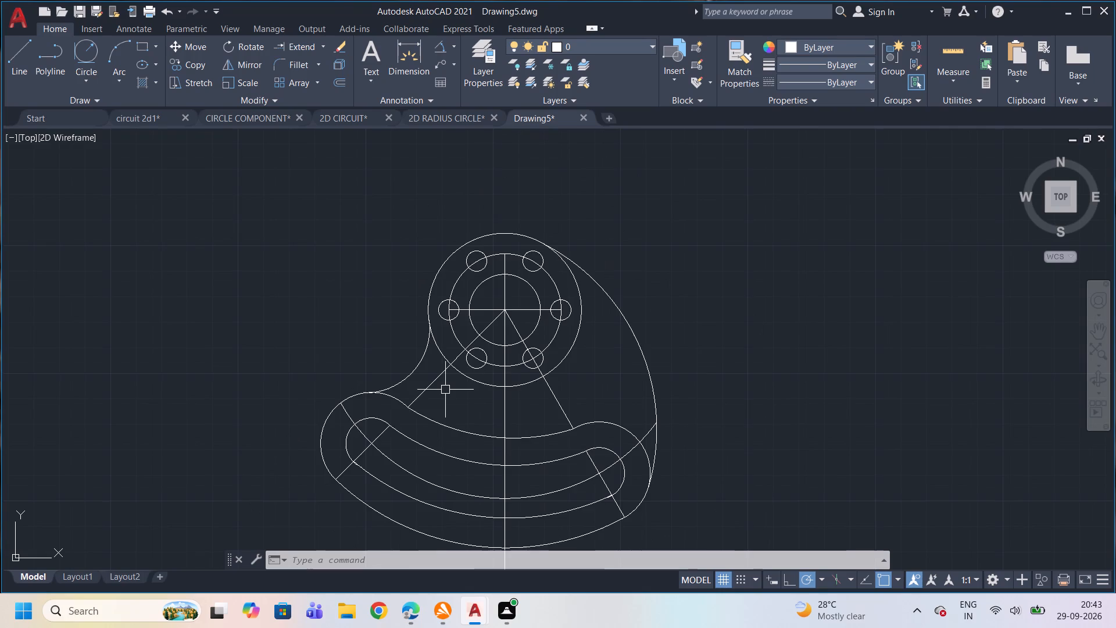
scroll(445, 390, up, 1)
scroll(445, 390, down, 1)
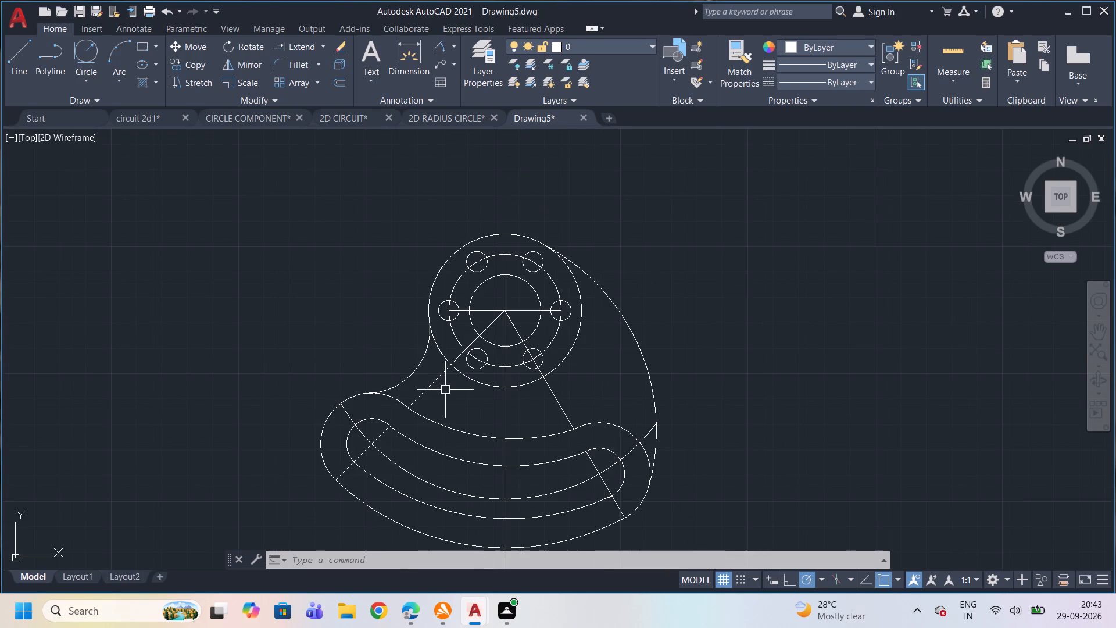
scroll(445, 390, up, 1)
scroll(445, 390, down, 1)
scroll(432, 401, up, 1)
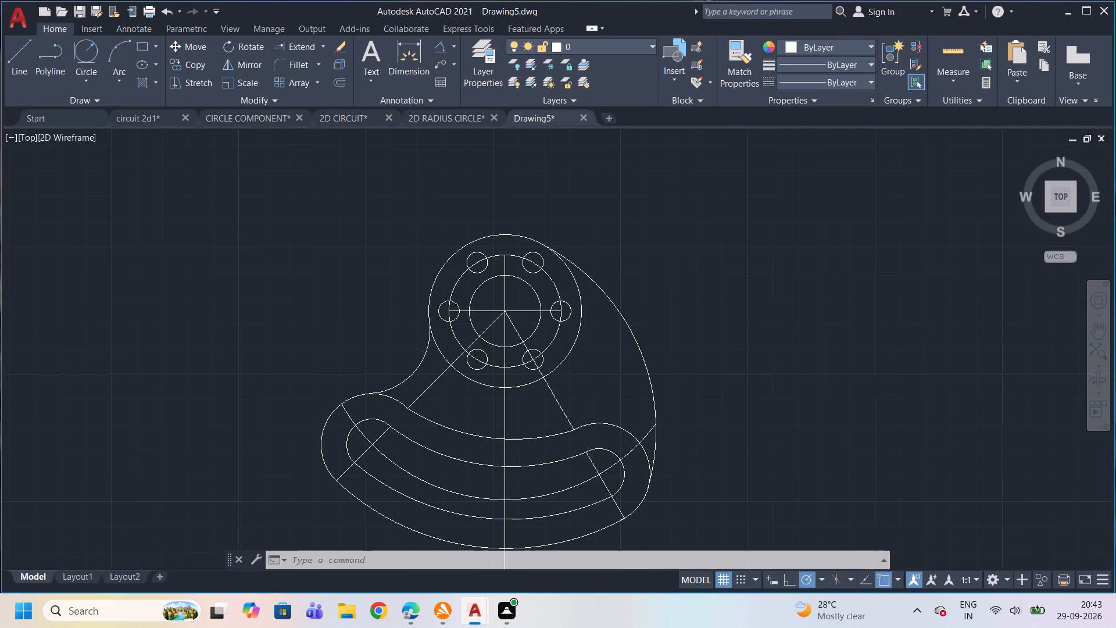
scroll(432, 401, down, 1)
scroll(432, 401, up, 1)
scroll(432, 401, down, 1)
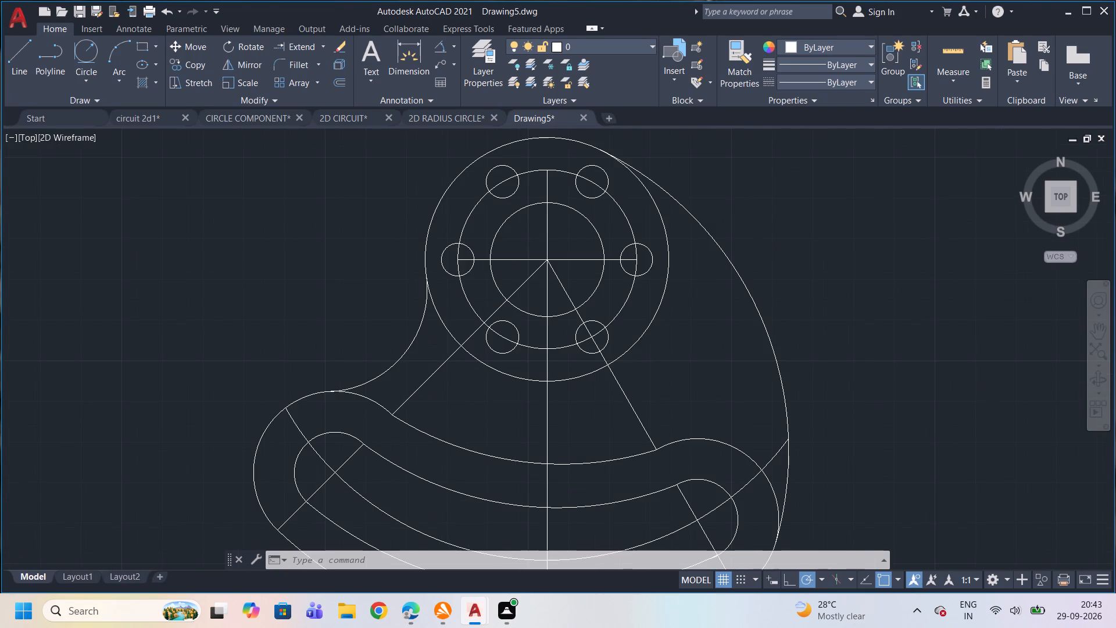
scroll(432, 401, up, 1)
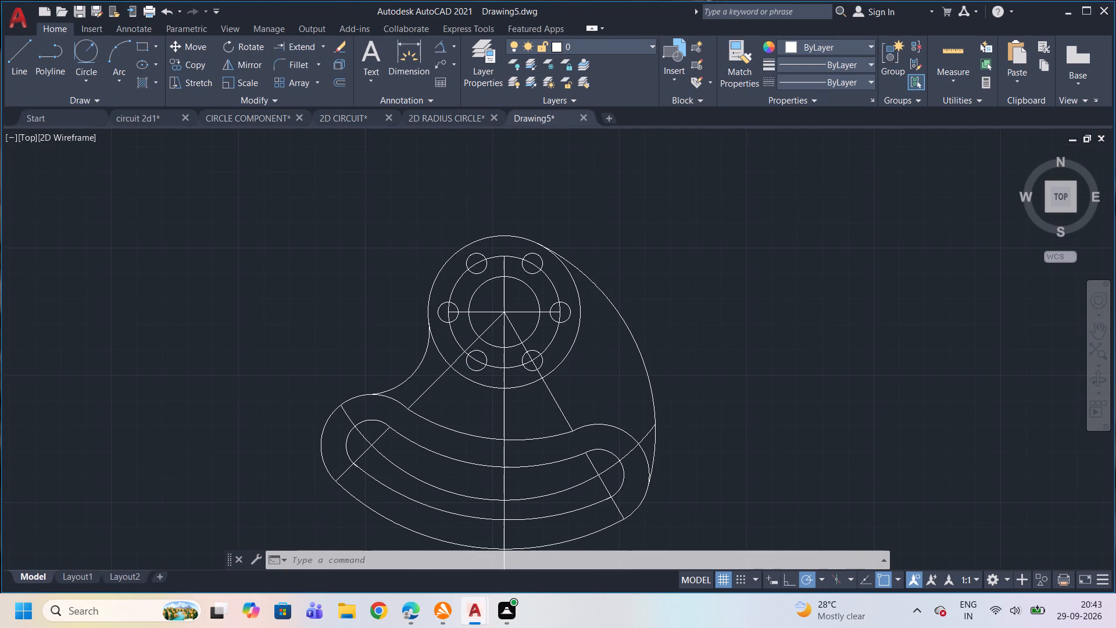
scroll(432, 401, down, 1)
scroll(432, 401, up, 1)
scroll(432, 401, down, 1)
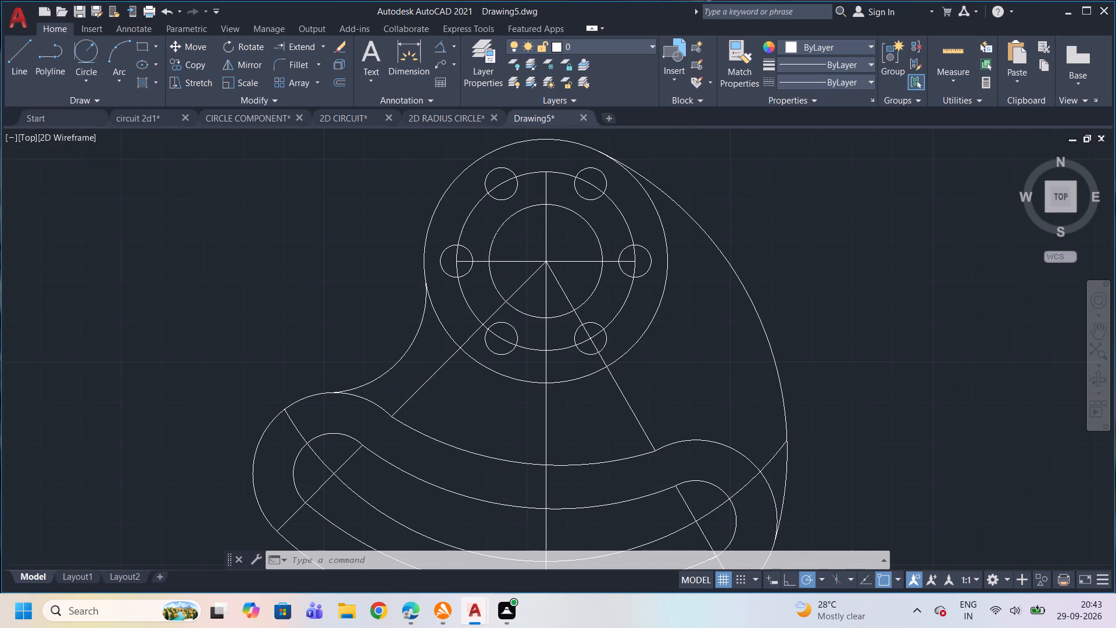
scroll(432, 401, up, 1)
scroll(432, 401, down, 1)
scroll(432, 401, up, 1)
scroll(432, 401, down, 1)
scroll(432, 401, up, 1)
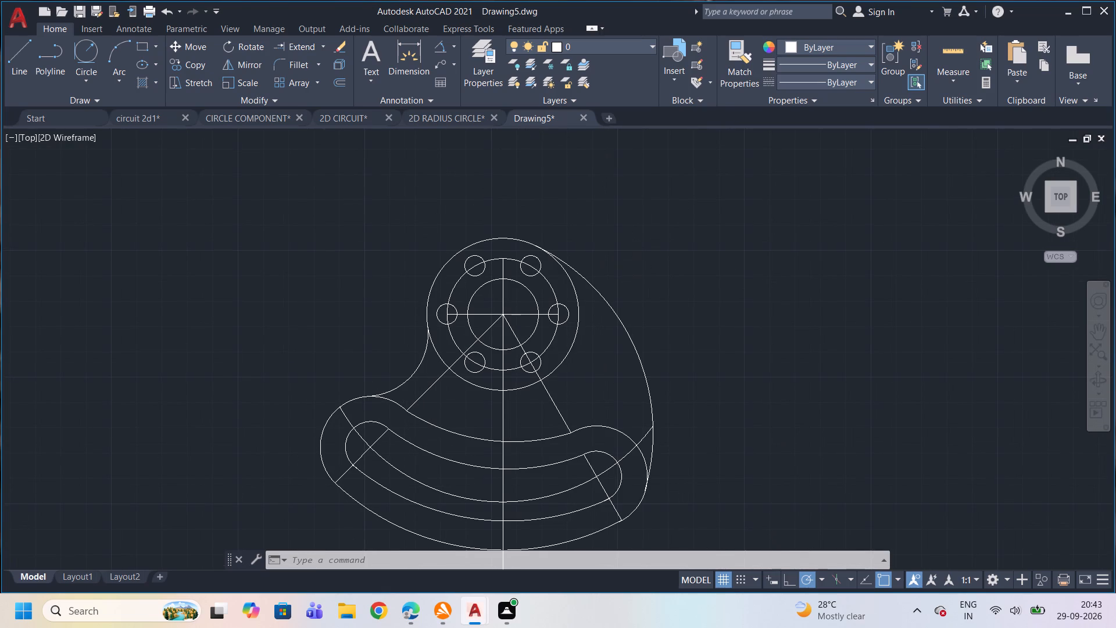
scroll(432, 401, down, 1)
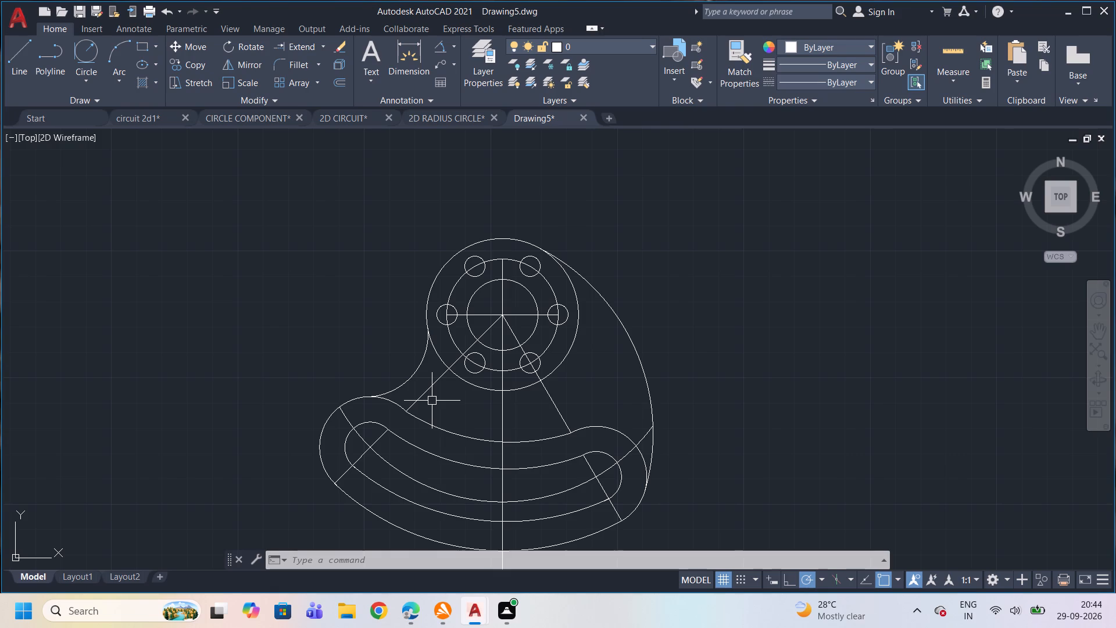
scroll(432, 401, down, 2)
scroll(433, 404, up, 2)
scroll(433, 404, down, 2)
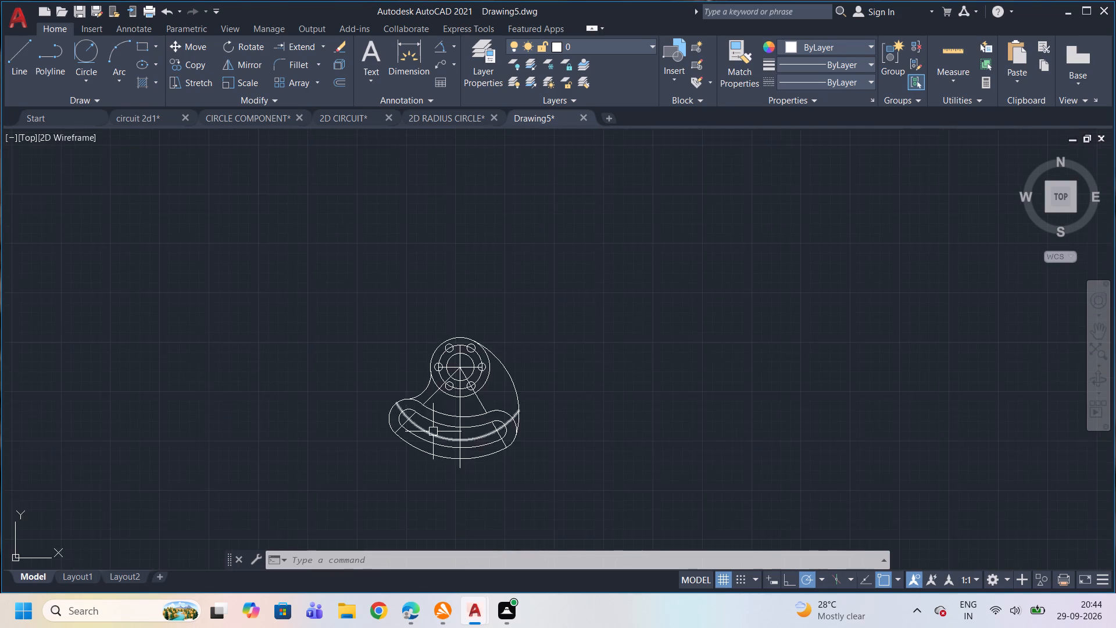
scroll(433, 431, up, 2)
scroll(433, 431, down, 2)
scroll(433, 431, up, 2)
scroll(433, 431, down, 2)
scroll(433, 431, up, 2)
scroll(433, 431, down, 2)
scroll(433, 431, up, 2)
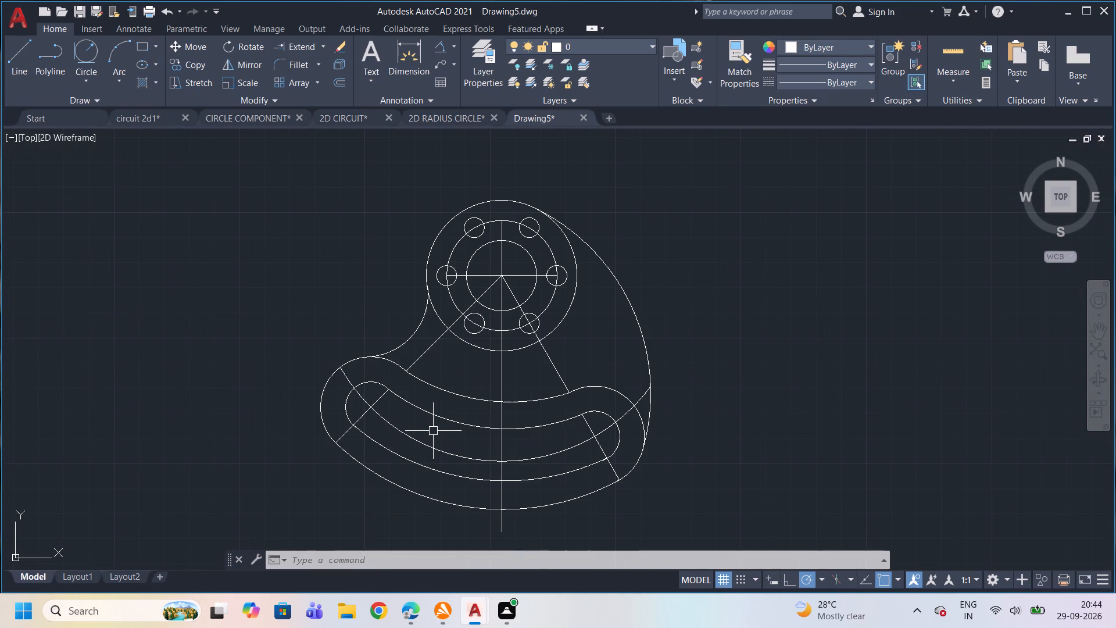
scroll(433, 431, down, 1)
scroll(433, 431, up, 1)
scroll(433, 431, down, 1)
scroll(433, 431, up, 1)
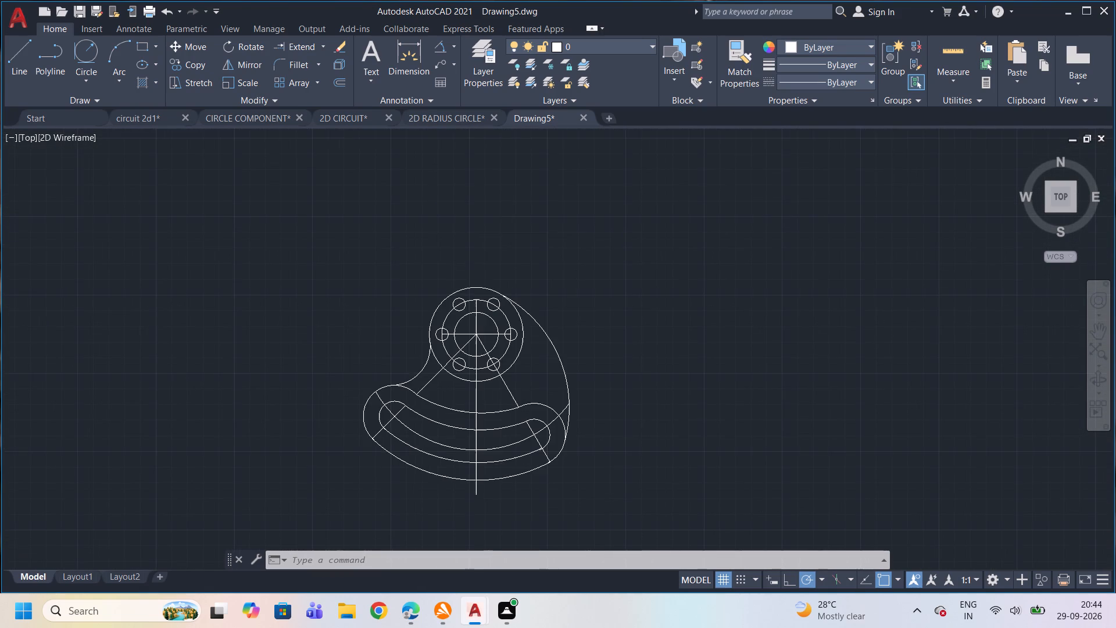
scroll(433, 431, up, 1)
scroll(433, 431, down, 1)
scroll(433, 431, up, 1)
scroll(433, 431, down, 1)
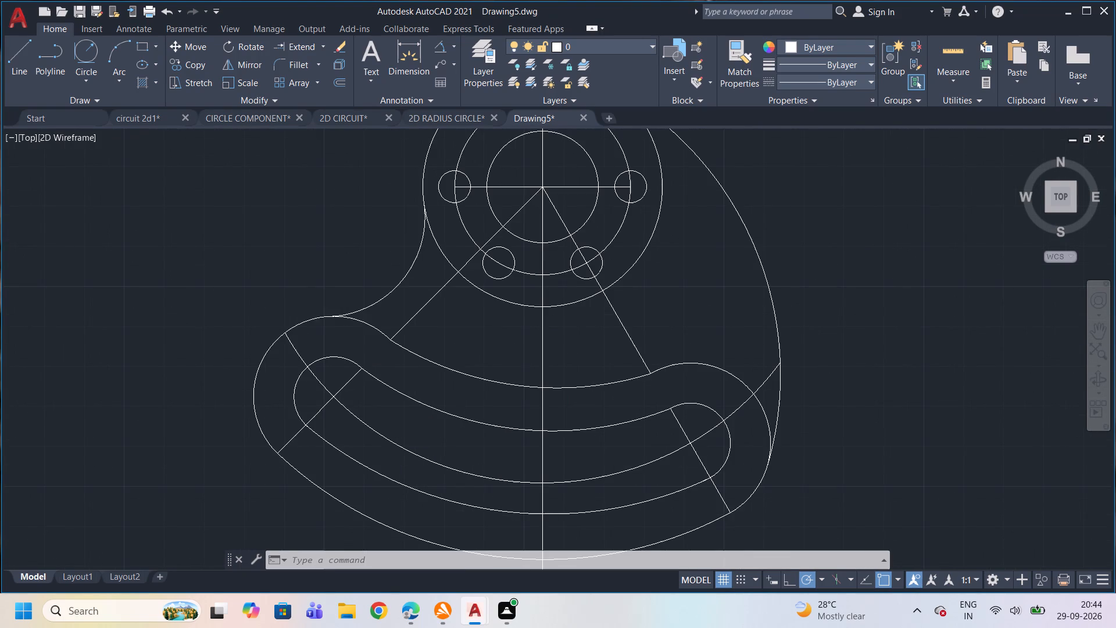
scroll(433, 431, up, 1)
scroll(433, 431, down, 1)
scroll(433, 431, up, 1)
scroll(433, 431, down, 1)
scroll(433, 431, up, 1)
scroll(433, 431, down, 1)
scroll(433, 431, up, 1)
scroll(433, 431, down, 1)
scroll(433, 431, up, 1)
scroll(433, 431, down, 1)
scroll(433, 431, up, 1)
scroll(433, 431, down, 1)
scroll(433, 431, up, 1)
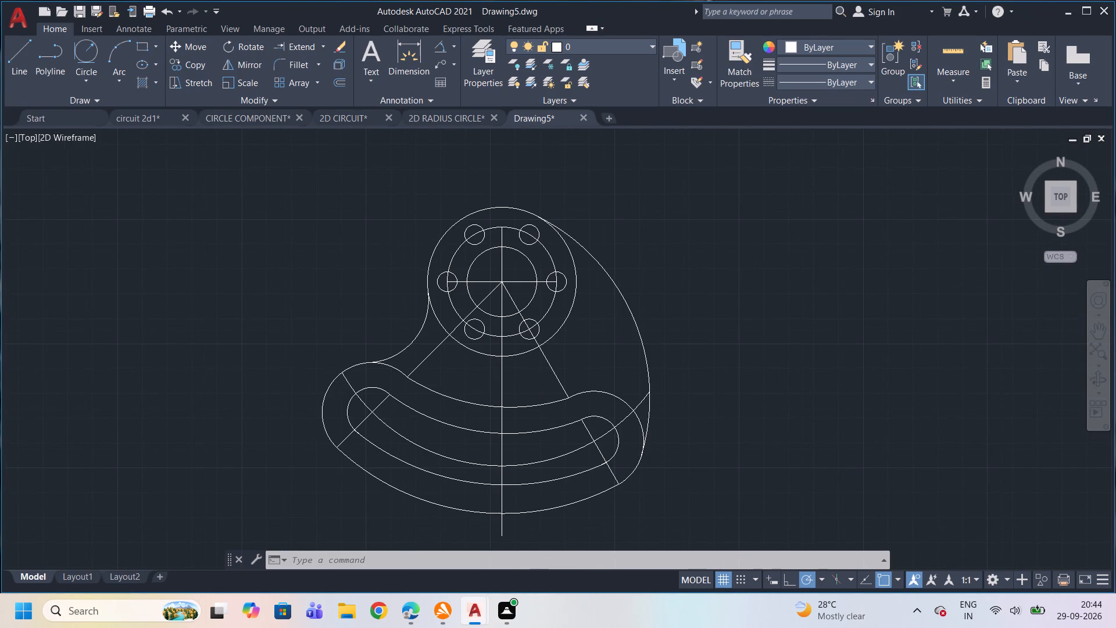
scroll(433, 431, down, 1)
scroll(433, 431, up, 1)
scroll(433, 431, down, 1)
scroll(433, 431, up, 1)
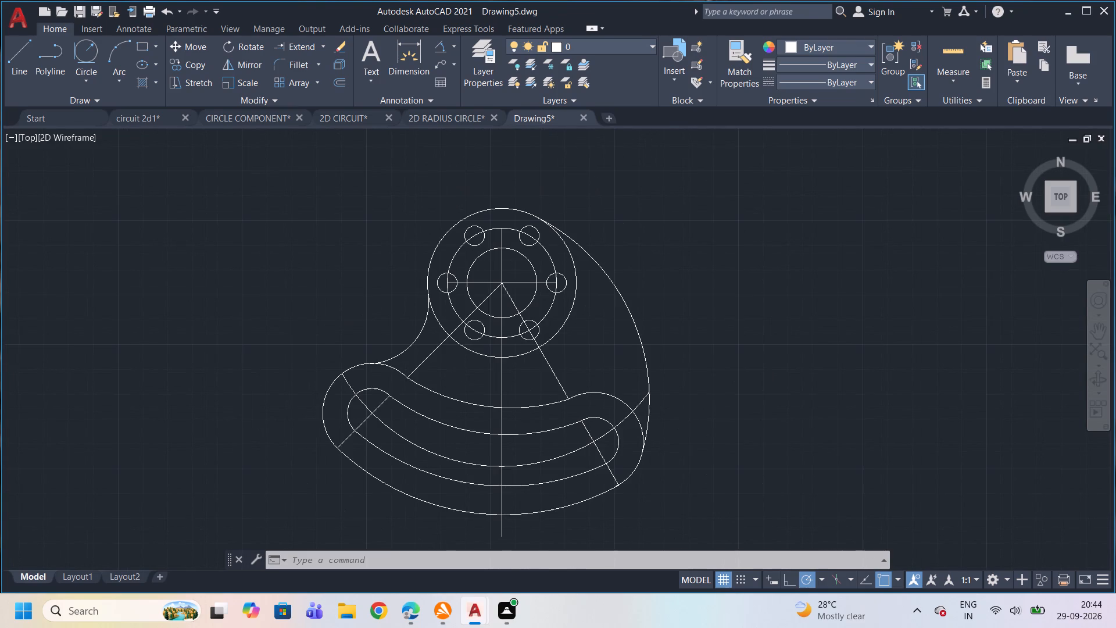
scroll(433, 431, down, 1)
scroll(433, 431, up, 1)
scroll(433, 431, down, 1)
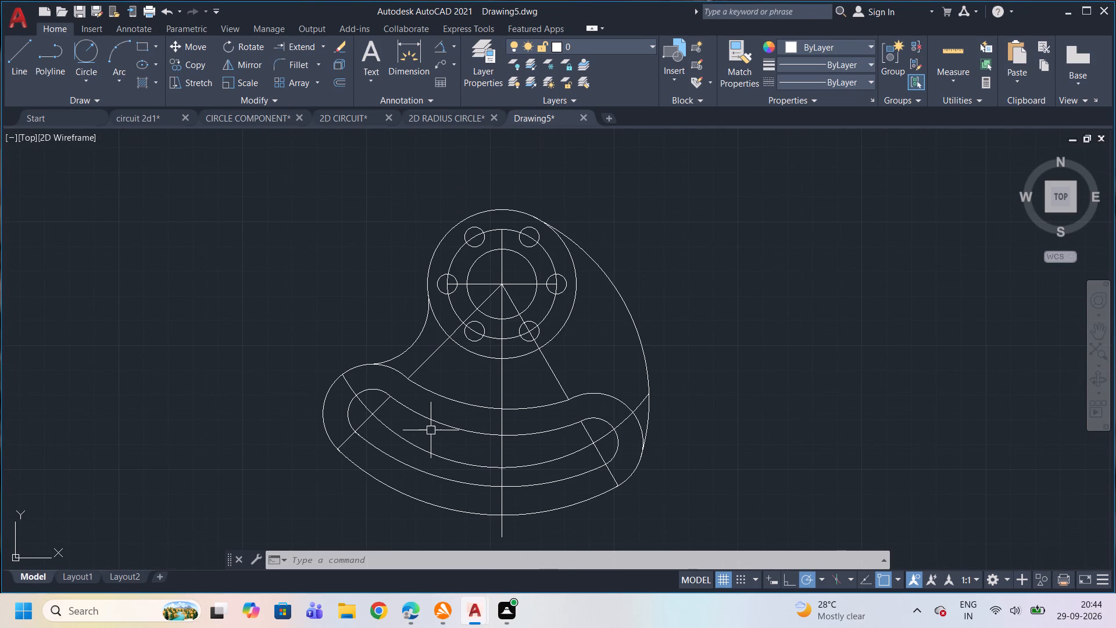
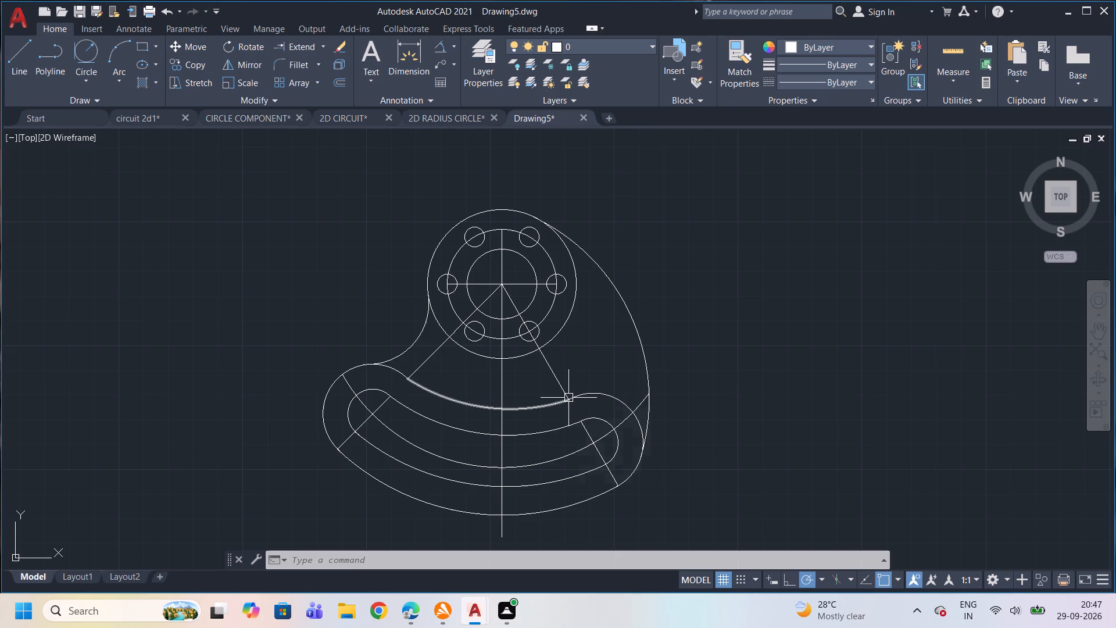
Add an angular dimension between the slot's left end line and the vertical centreline, placed below the plate's bottom arc.
scroll(568, 398, up, 1)
scroll(568, 398, down, 2)
scroll(569, 408, up, 2)
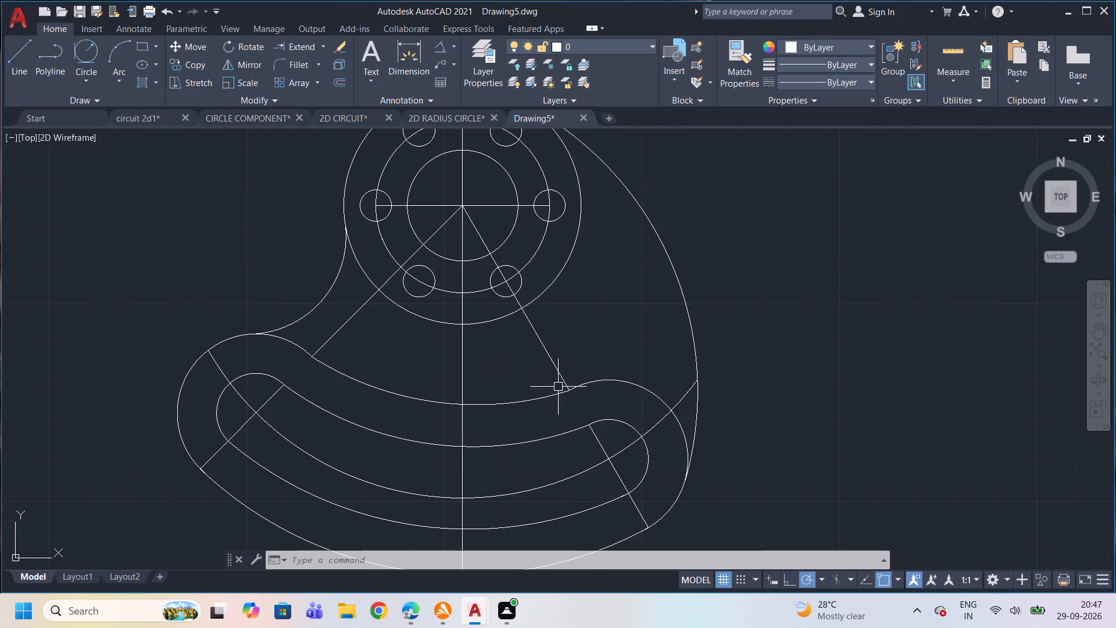
scroll(454, 133, down, 1)
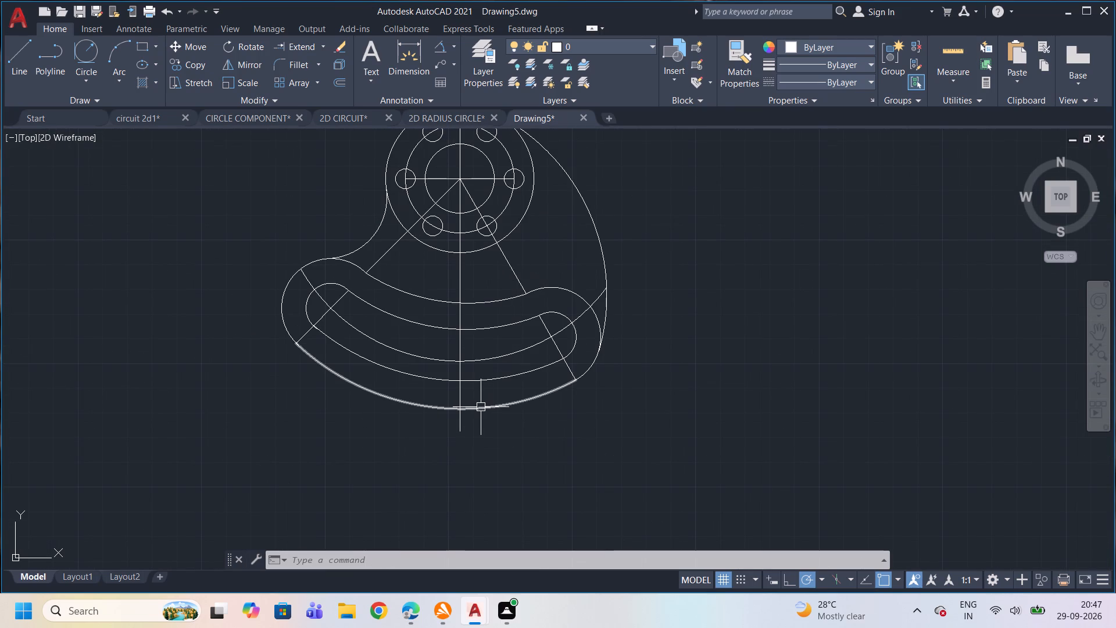
click(442, 48)
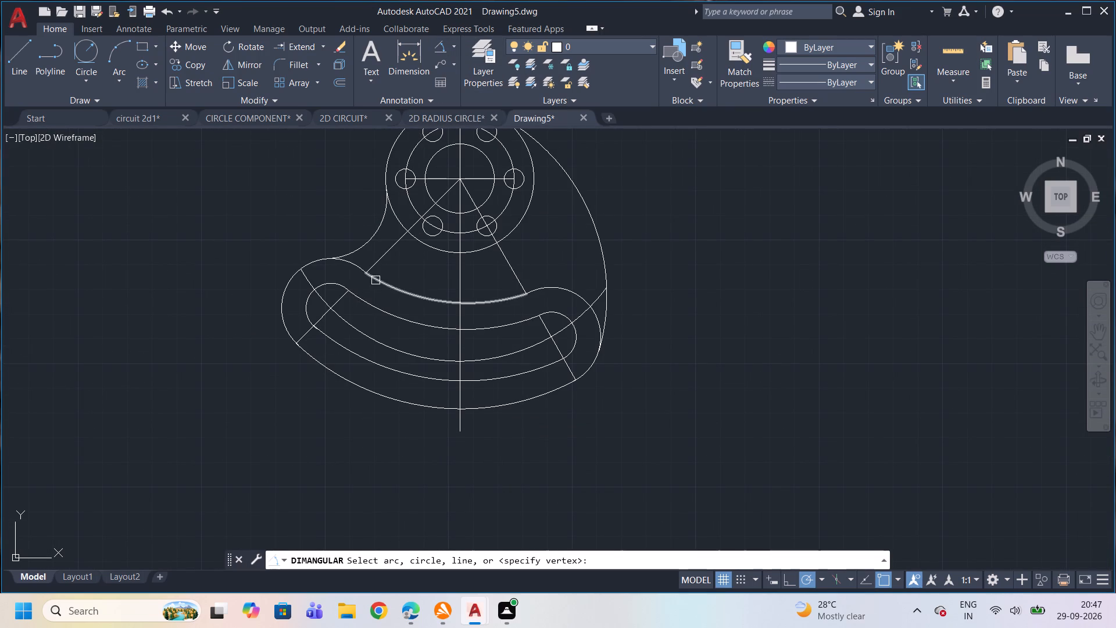
click(305, 336)
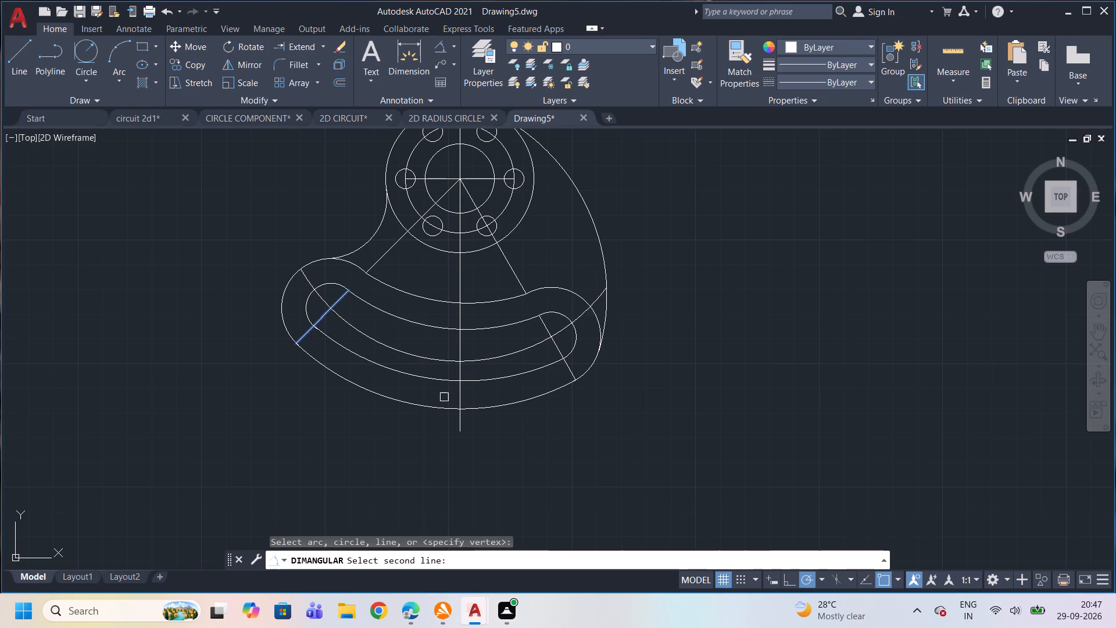
click(459, 399)
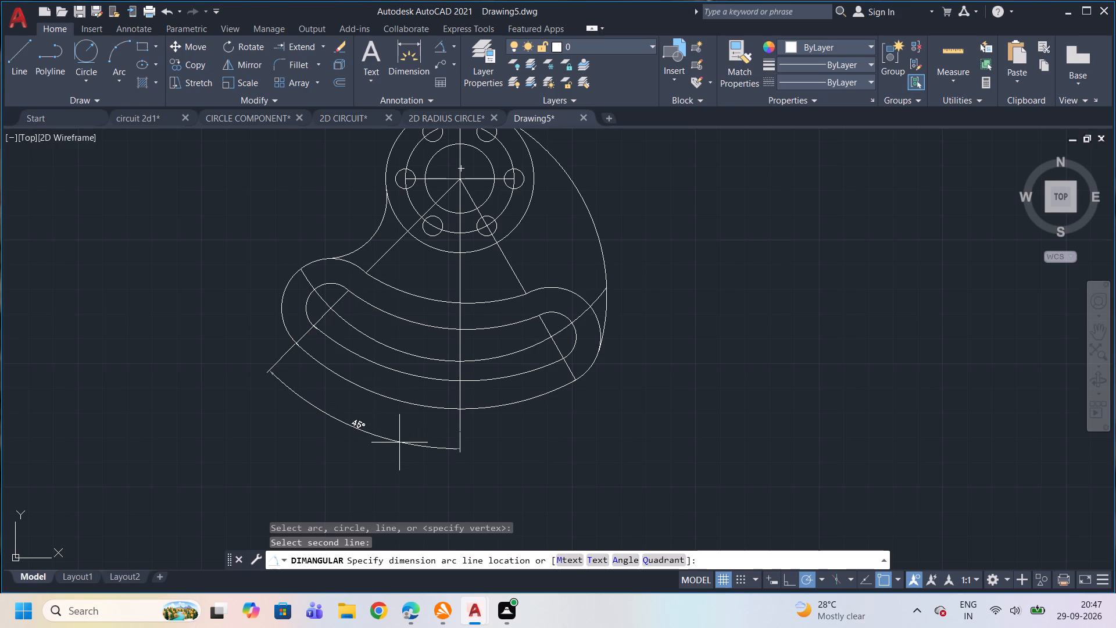
click(399, 443)
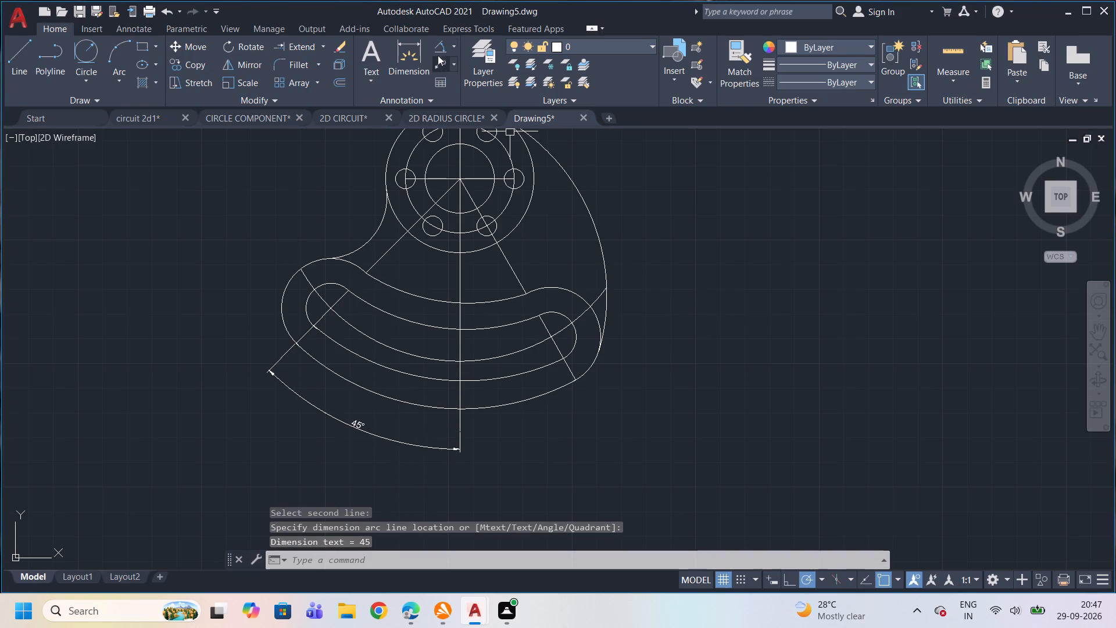
Add an angular dimension between the slot's right end line and the vertical centreline, placed below the plate's bottom arc.
click(442, 51)
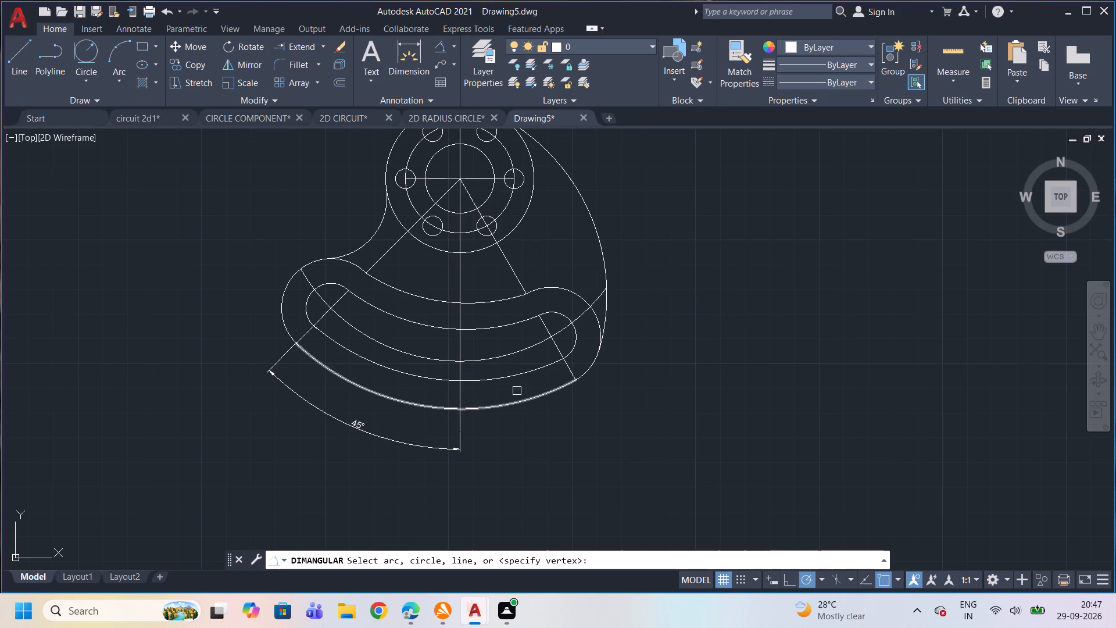
click(570, 371)
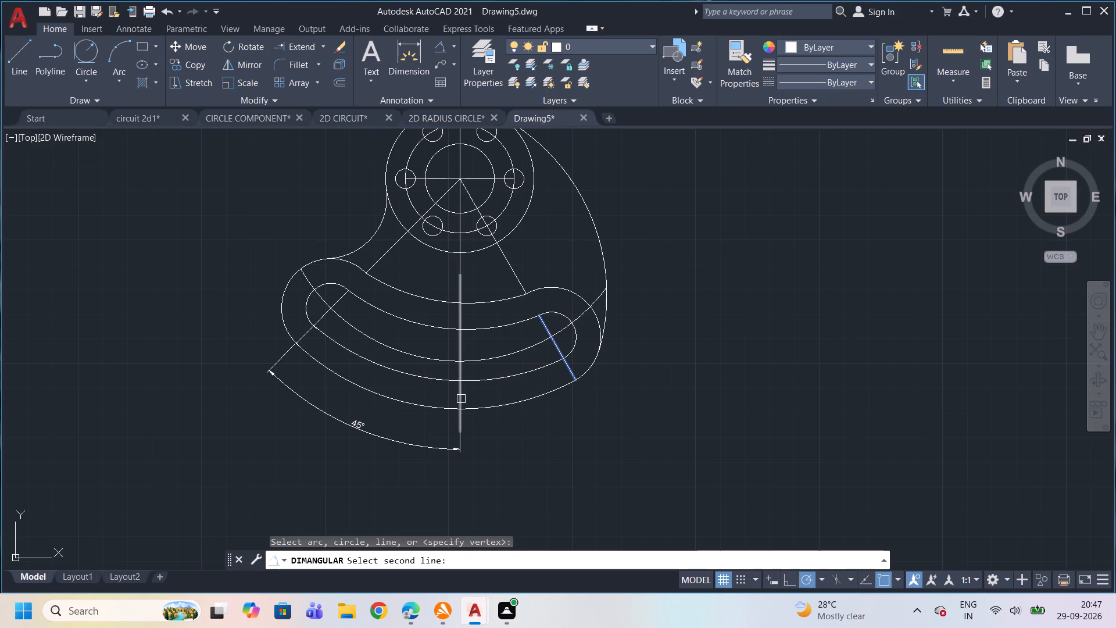
click(460, 399)
click(583, 454)
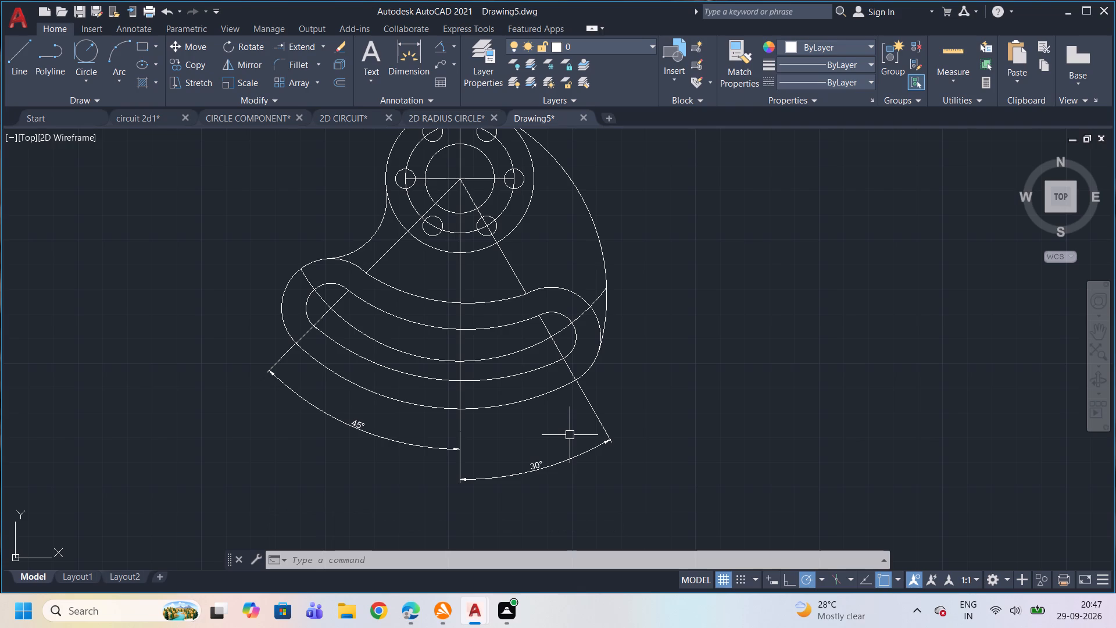
Add a multileader labelled DIA60 pointing to the flange's outer circle, with its text to the left of the plate.
scroll(565, 429, down, 1)
scroll(566, 347, up, 1)
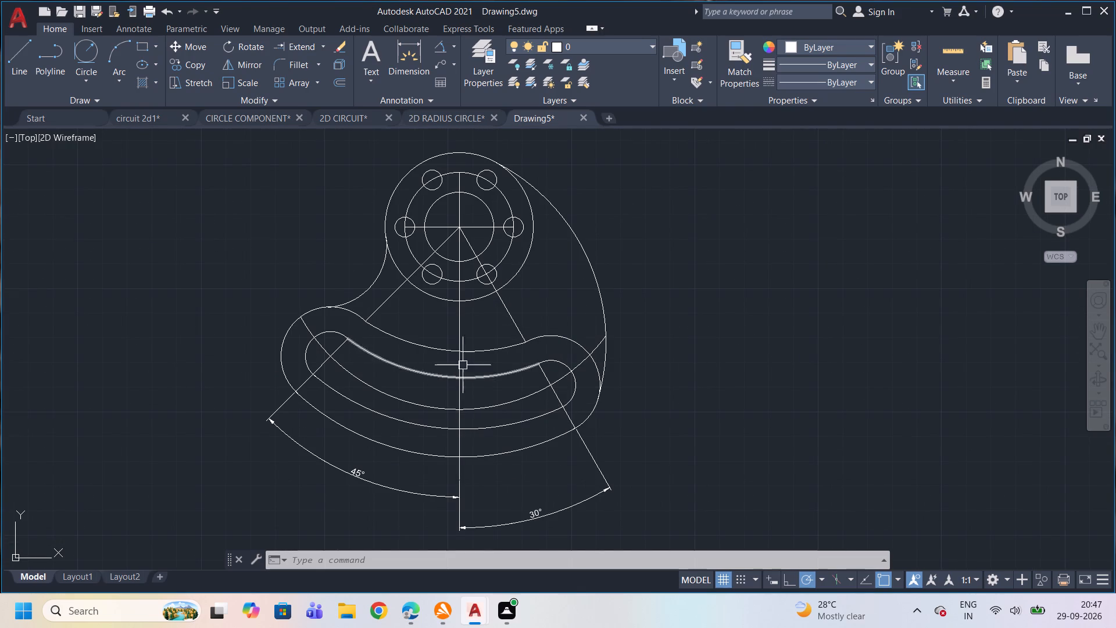
click(441, 60)
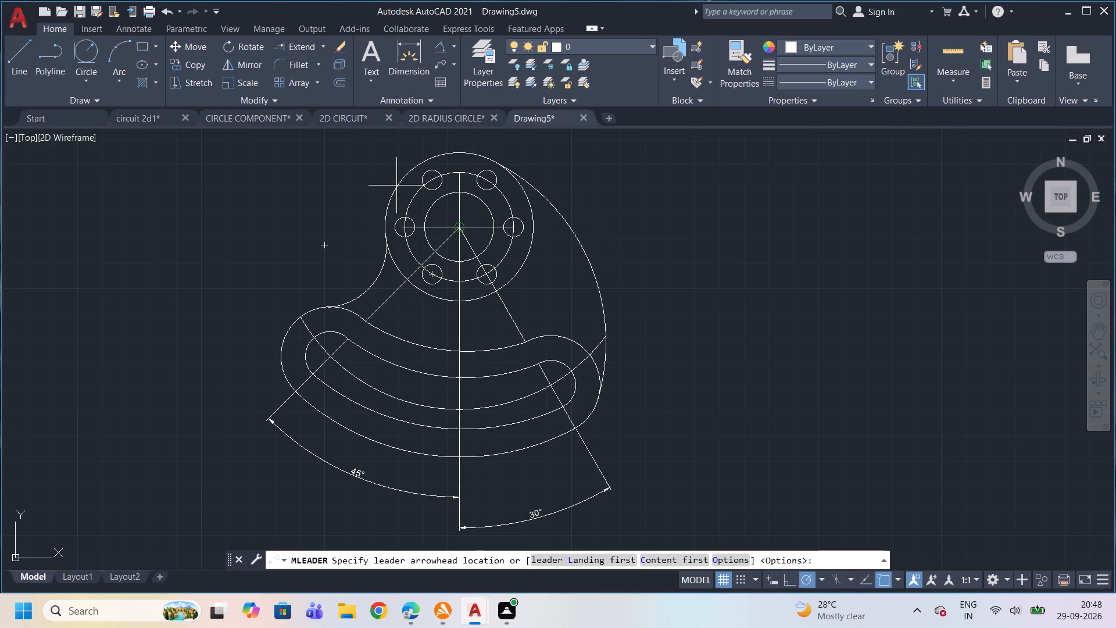
scroll(409, 196, down, 1)
scroll(411, 183, up, 2)
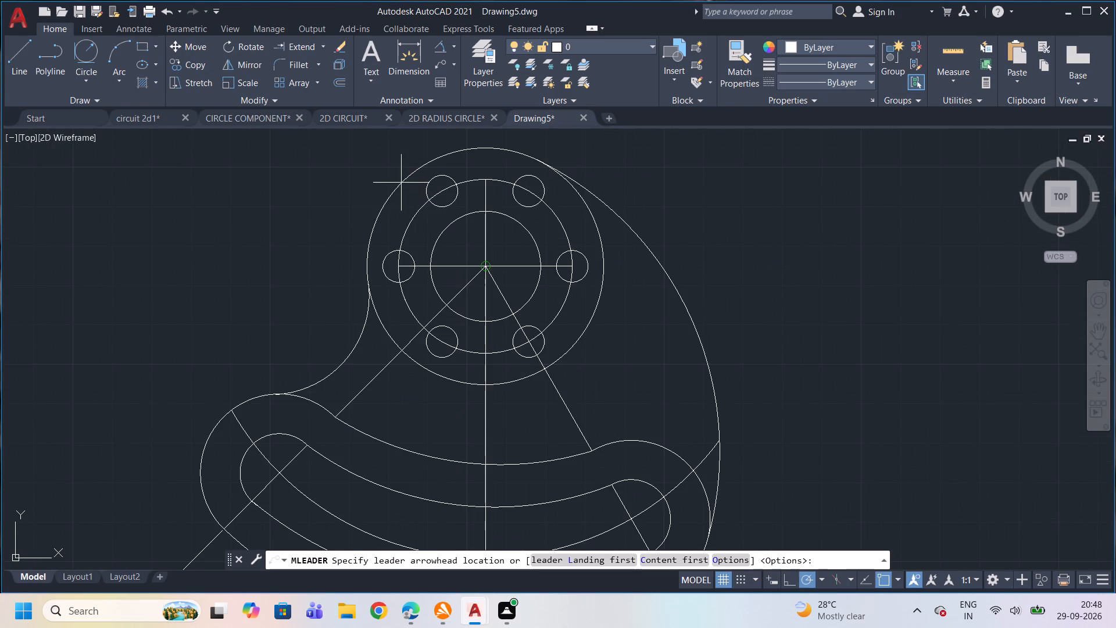
scroll(396, 187, down, 1)
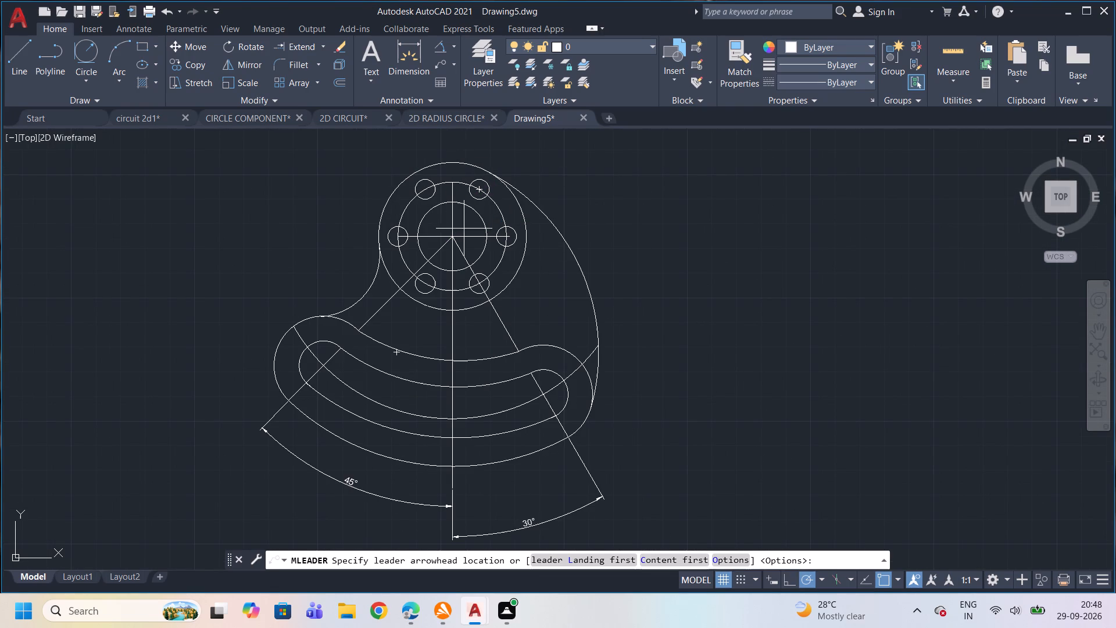
click(437, 305)
click(256, 247)
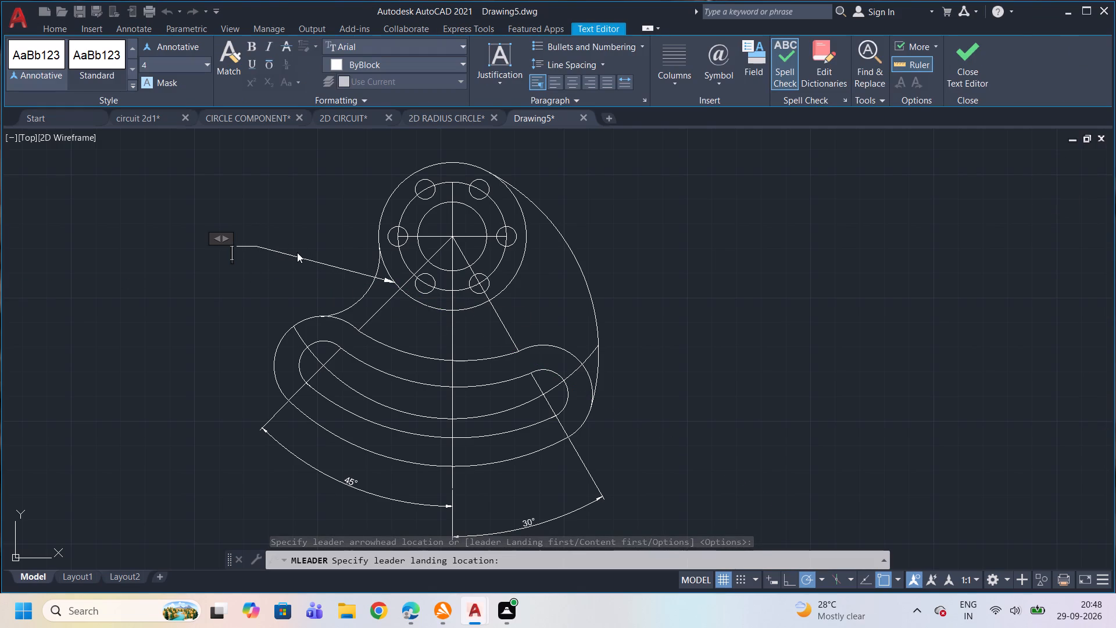
text(dia)
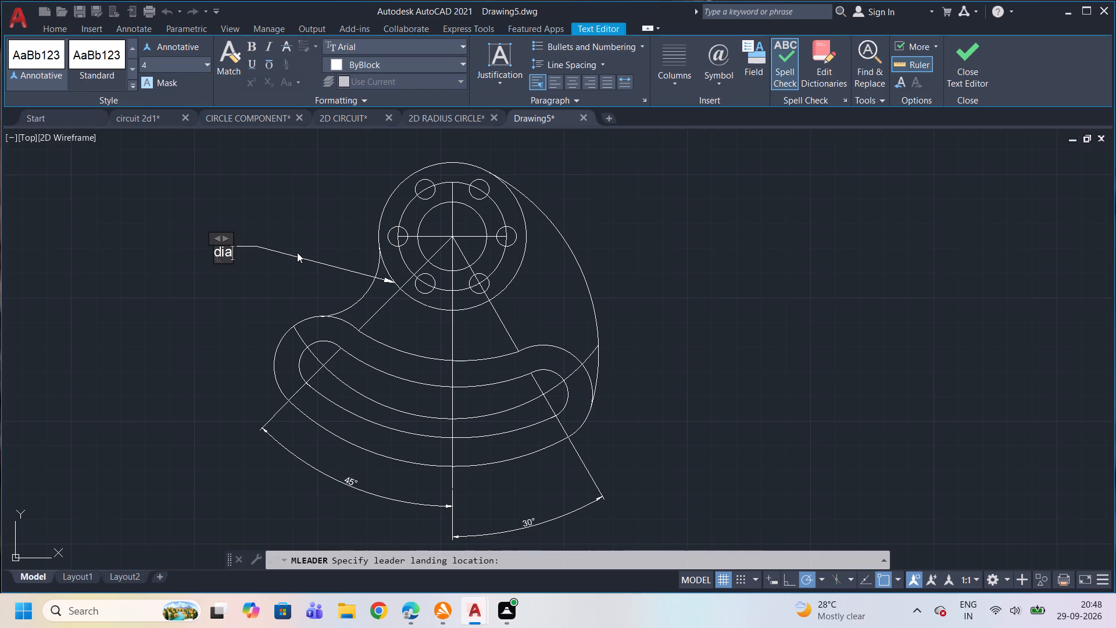
text(60)
key(BackSpace)
key(BackSpace)
key(BackSpace)
key(BackSpace)
key(BackSpace)
key(BackSpace)
key(BackSpace)
key(BackSpace)
key(BackSpace)
key(BackSpace)
key(BackSpace)
key(BackSpace)
text(DIA)
key(9)
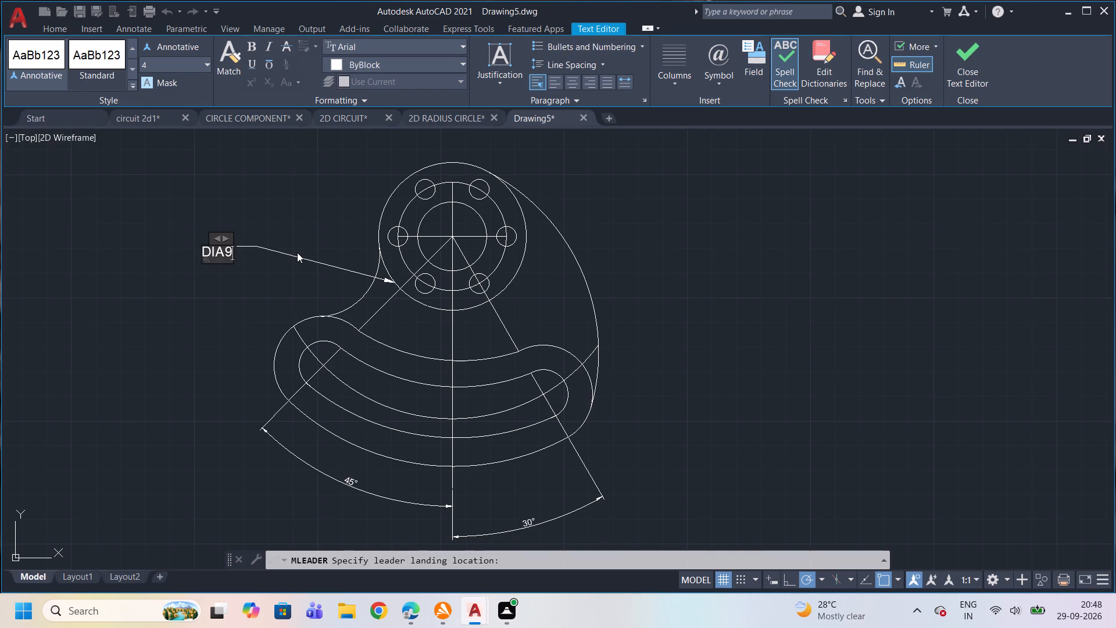
key(BackSpace)
text(60)
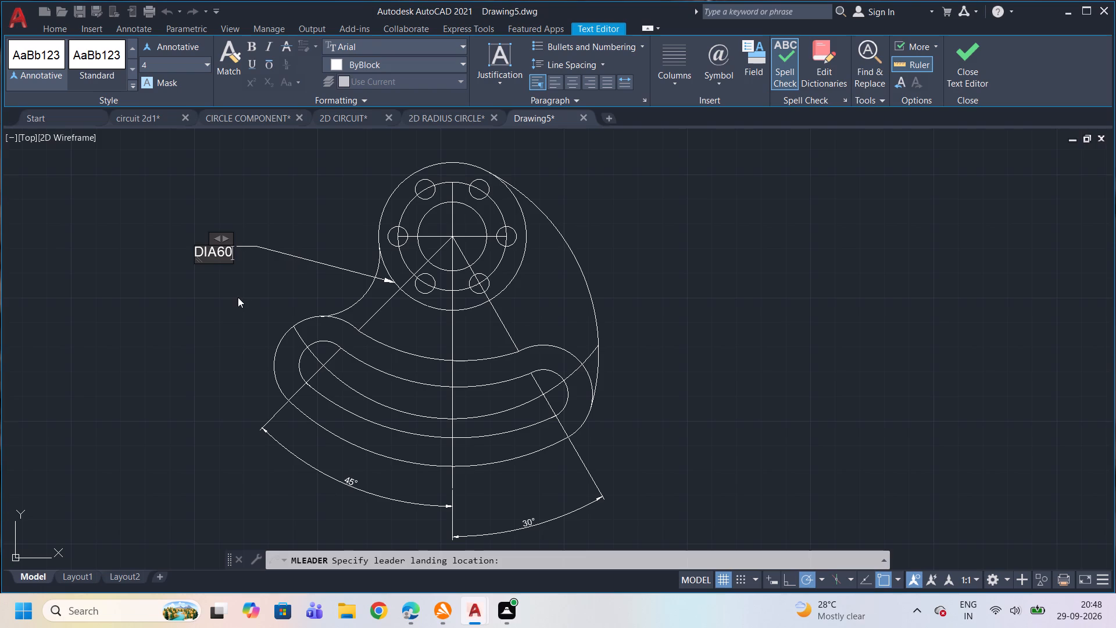
click(238, 297)
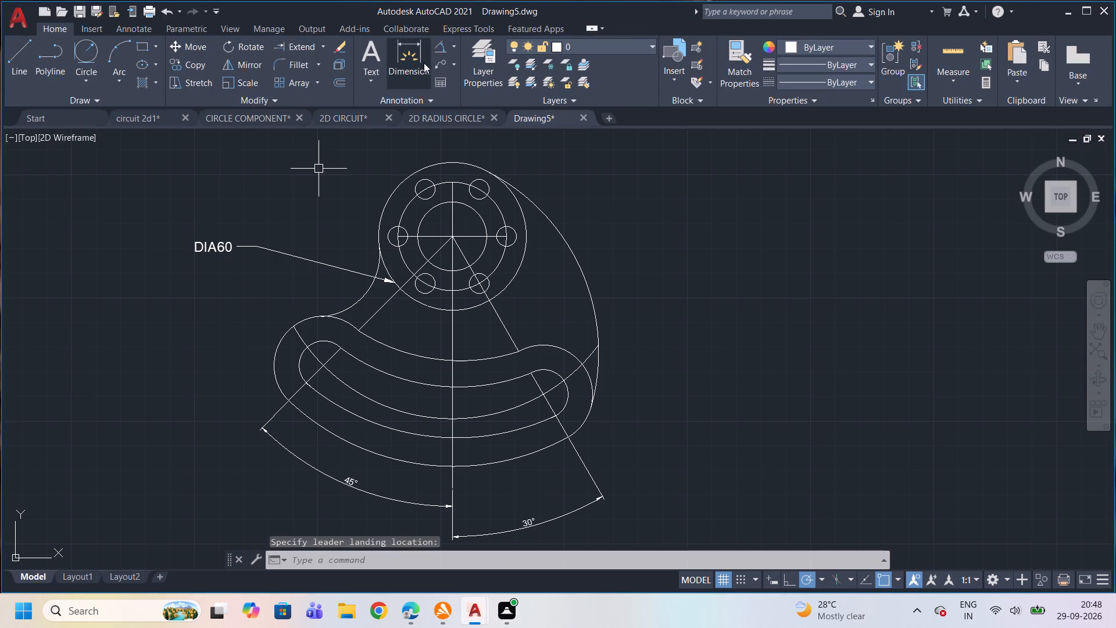
Add a multileader labelled DIA44 pointing to the bolt-hole pitch circle, with its text to the right of the plate.
click(440, 60)
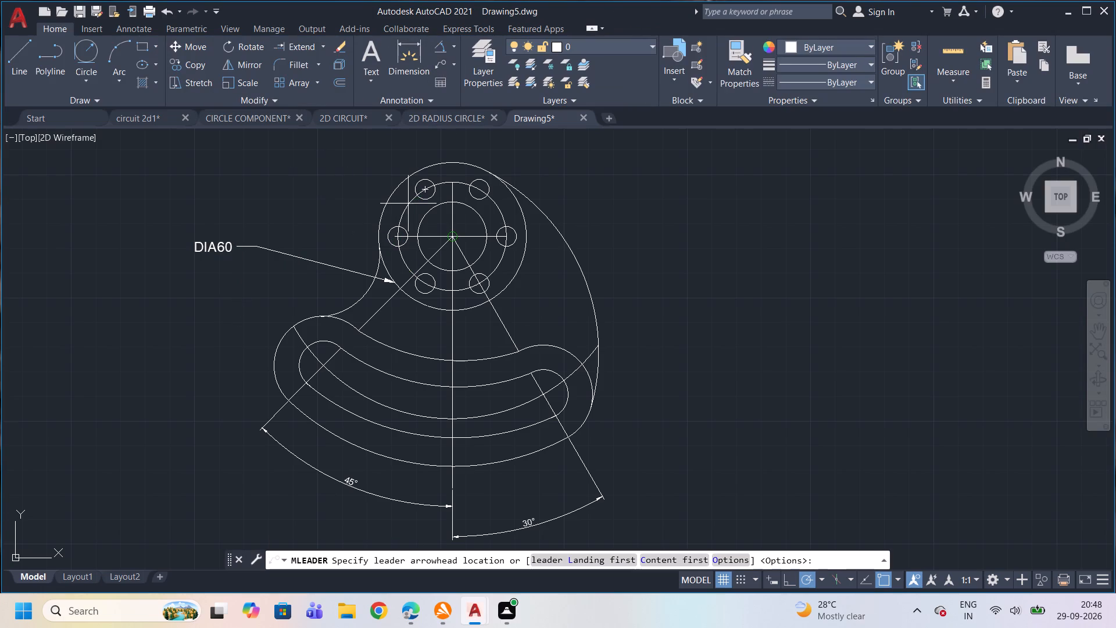
click(502, 215)
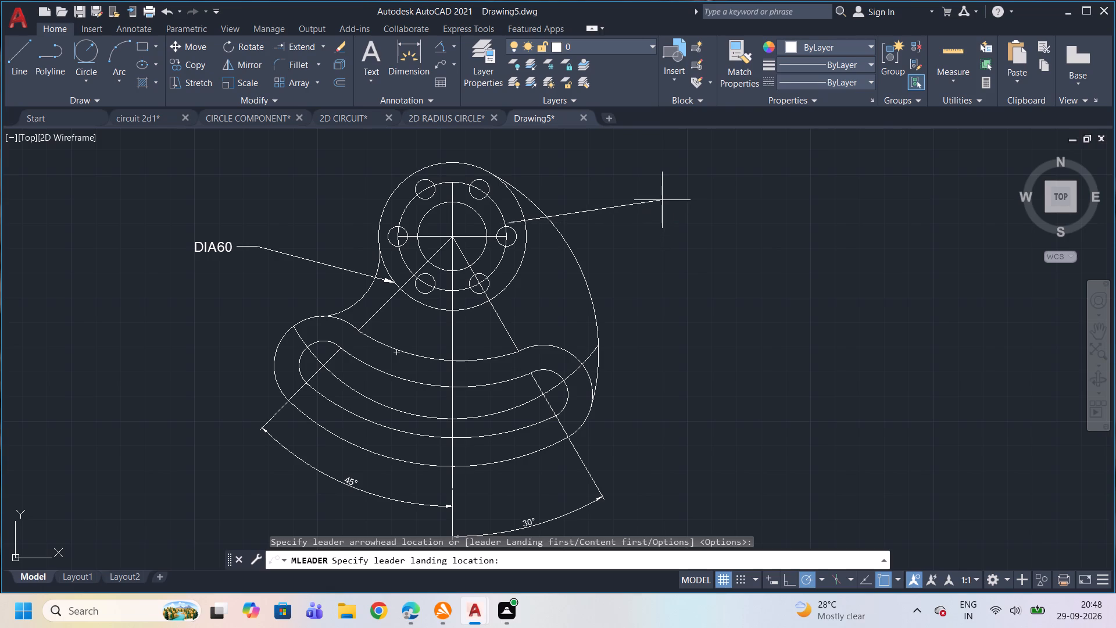
click(662, 200)
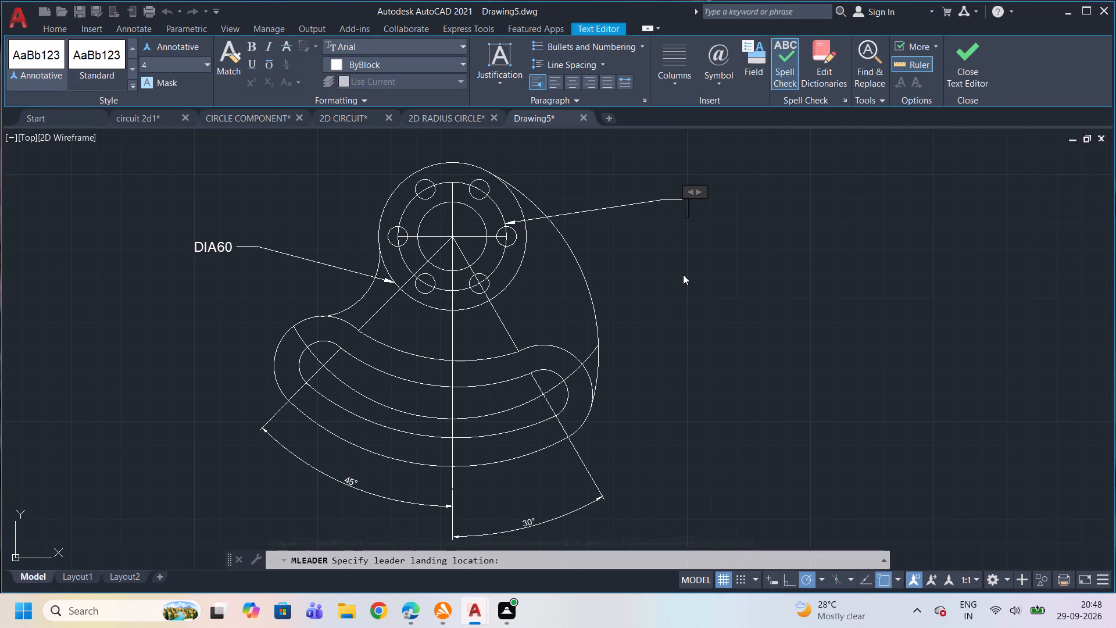
text(DIA44)
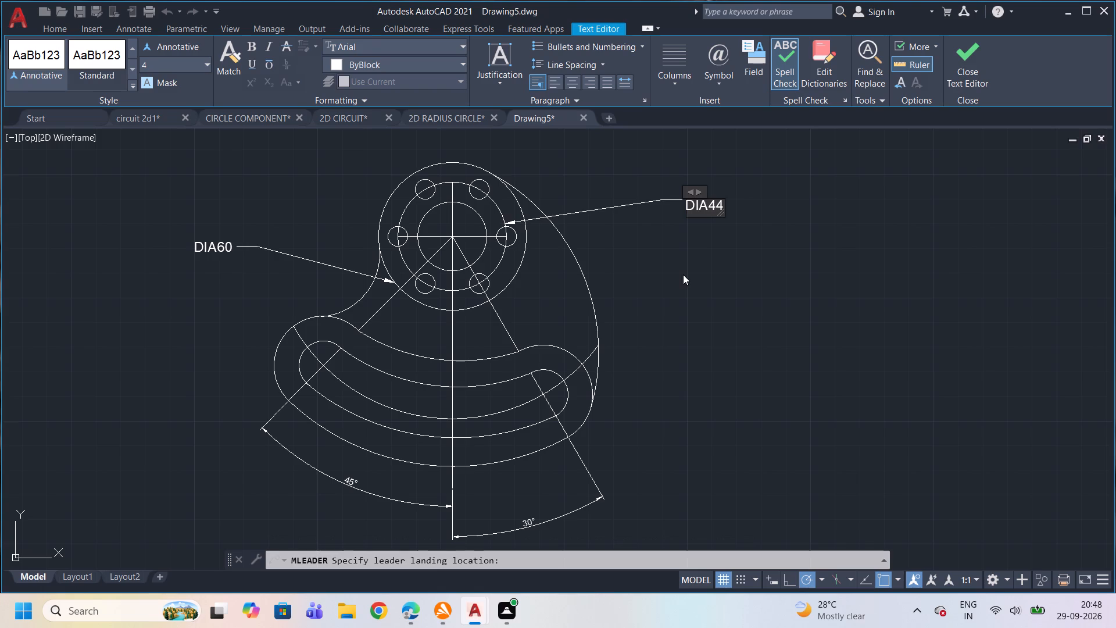
click(682, 276)
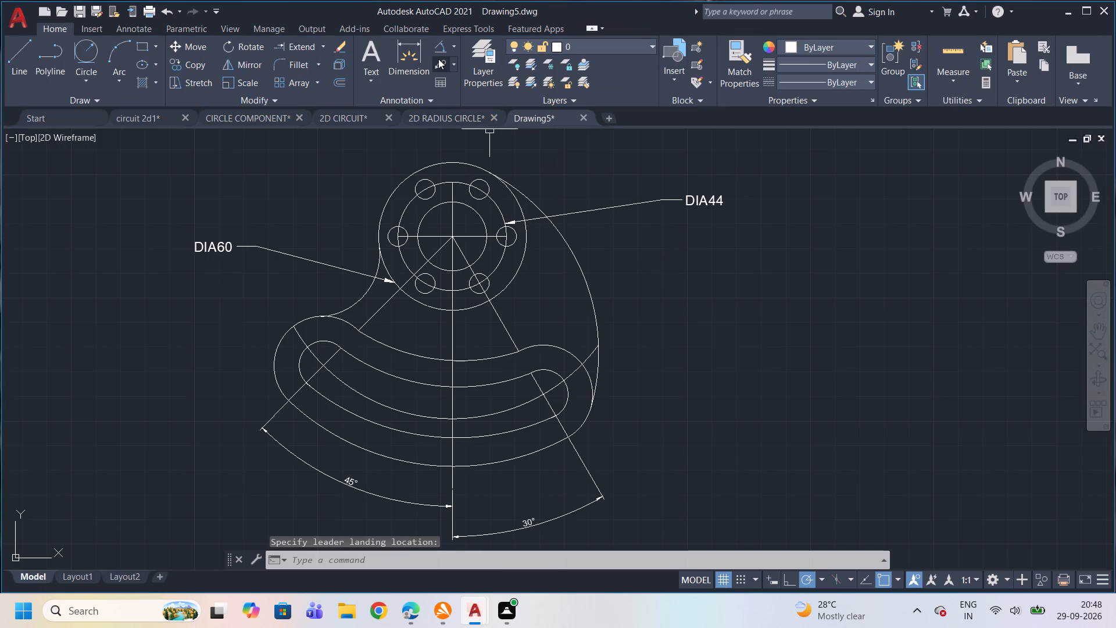
Add a multileader labelled DIA28 pointing to the flange's central circle, with its text to the right of the plate.
click(438, 59)
scroll(481, 257, up, 2)
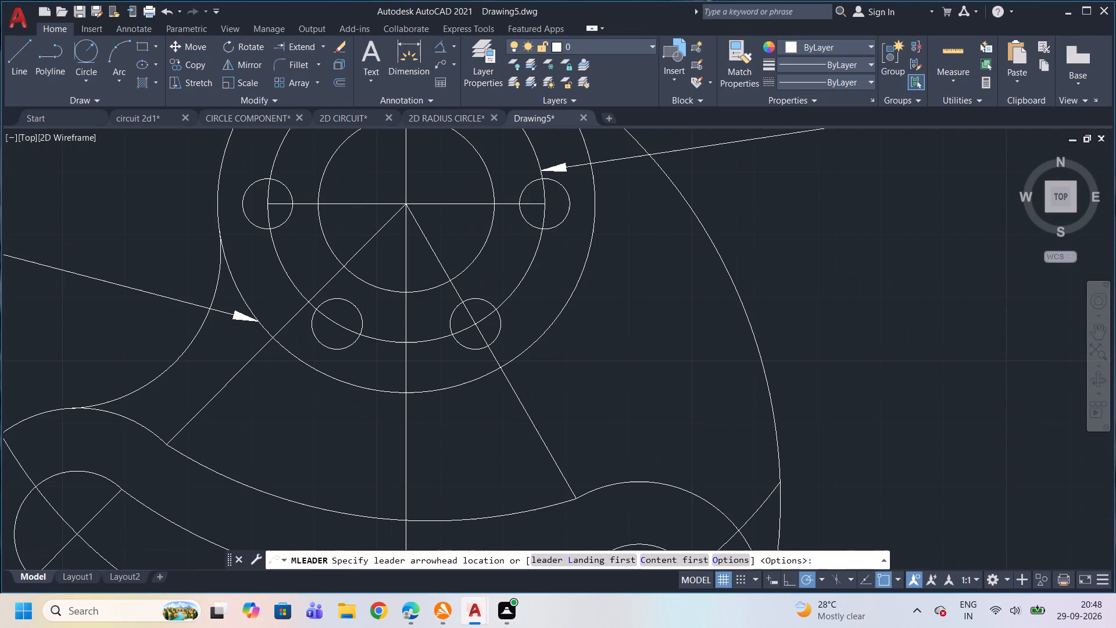
click(481, 253)
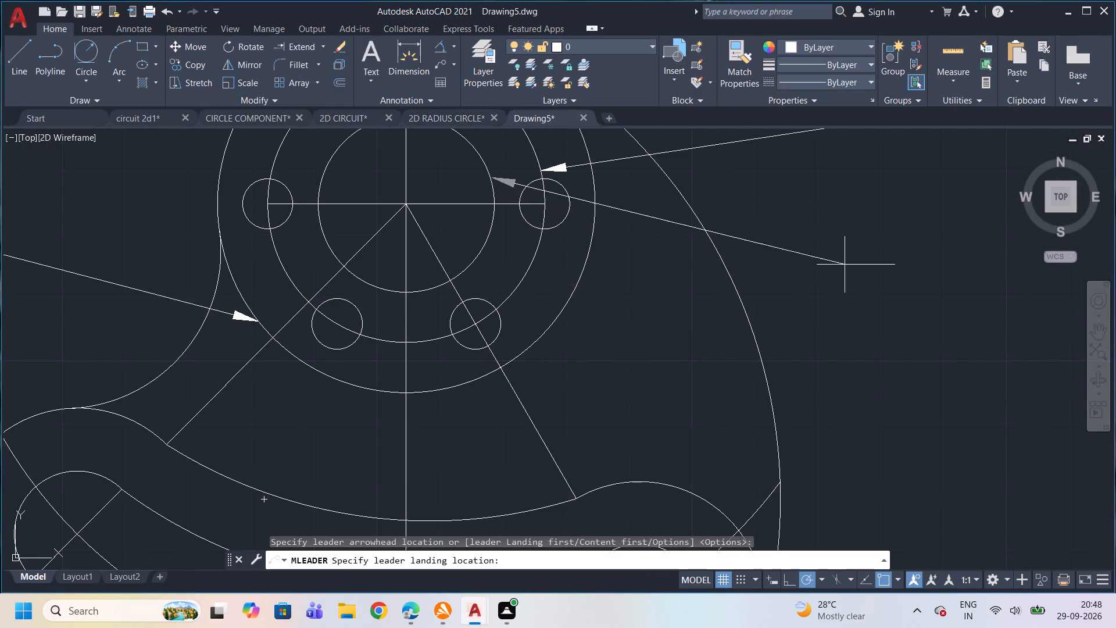
click(863, 215)
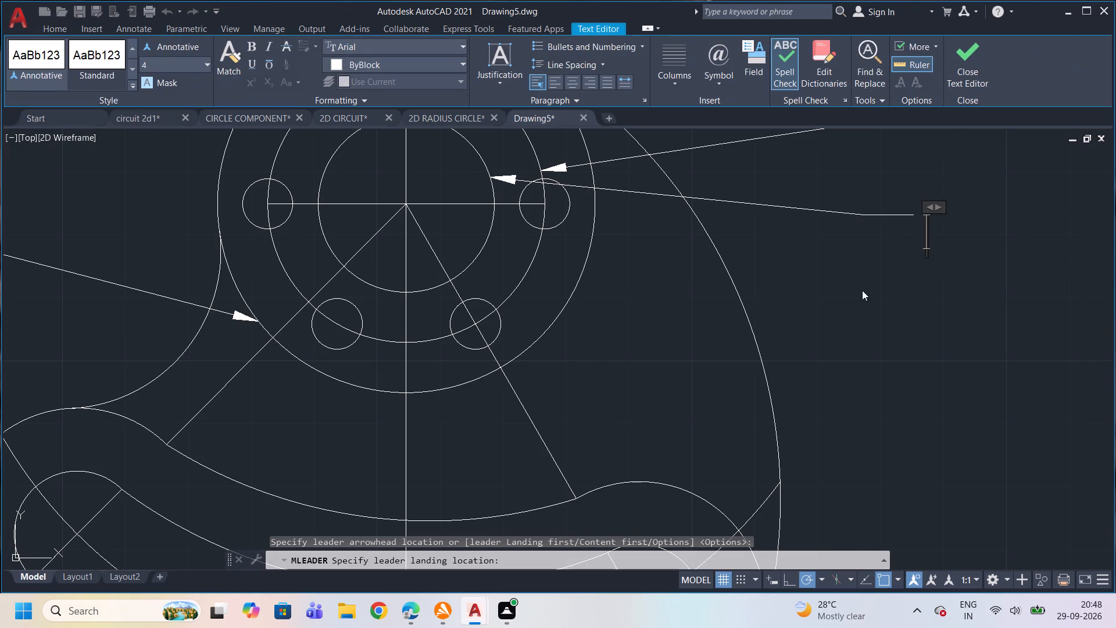
text(DIA)
text(28)
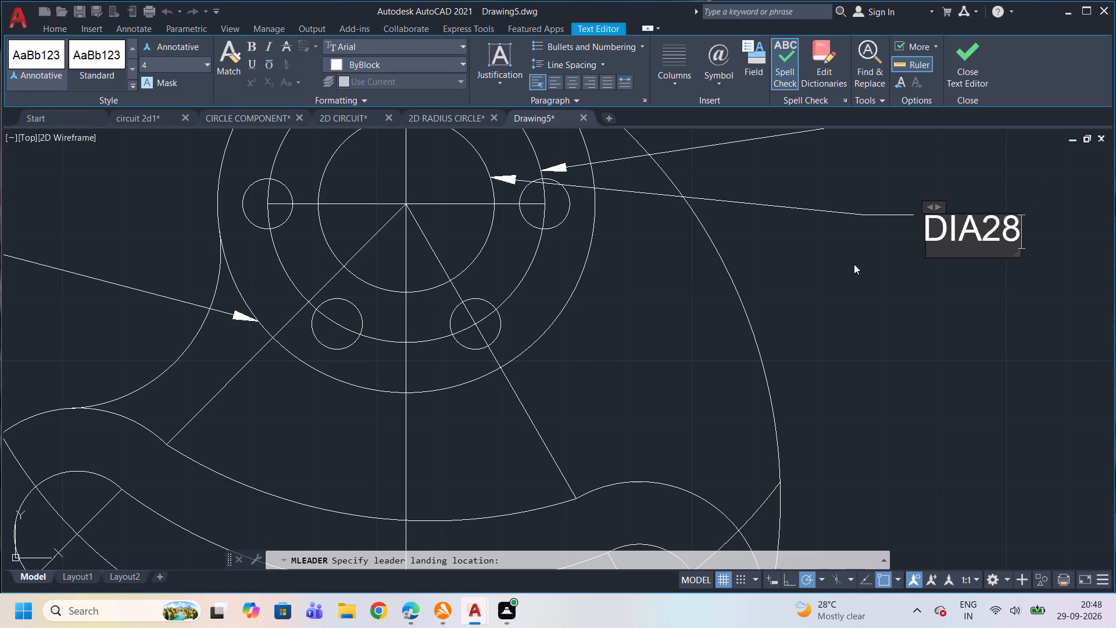
click(857, 351)
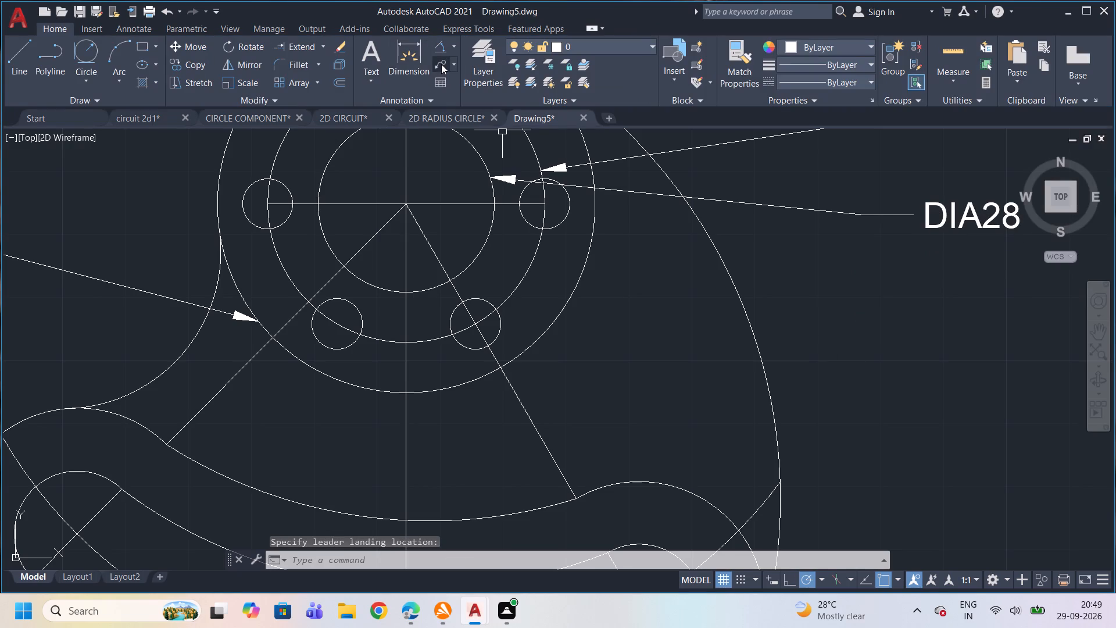
Add a multileader reading "6 HOLES OF R4" from the flange's lower-right small hole, with its text to the right of the plate.
click(441, 63)
click(500, 337)
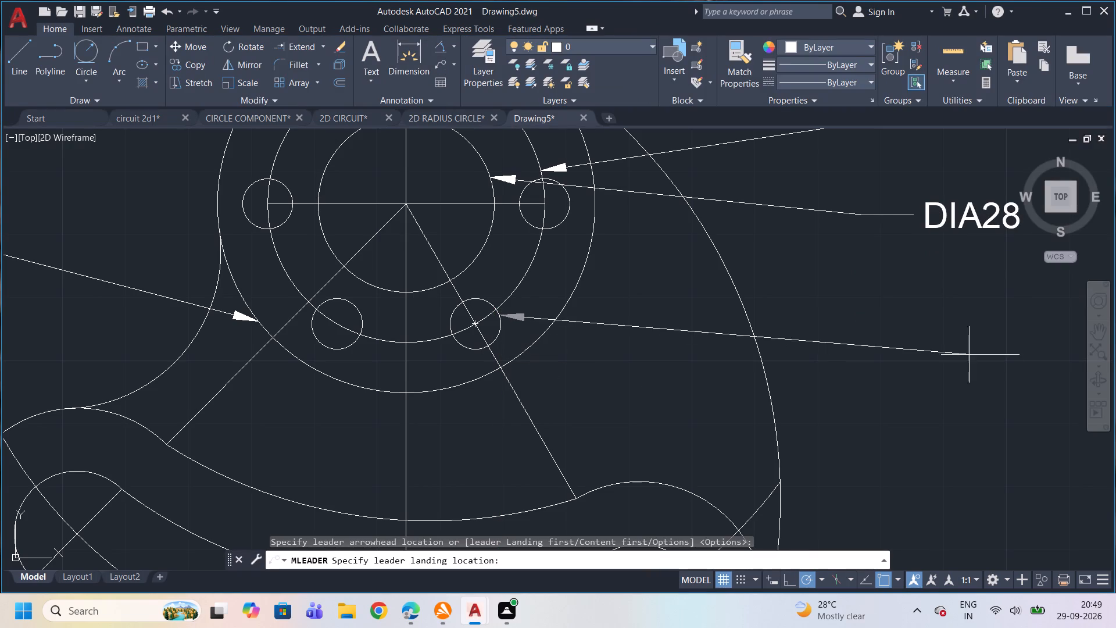
click(972, 353)
scroll(931, 438, down, 2)
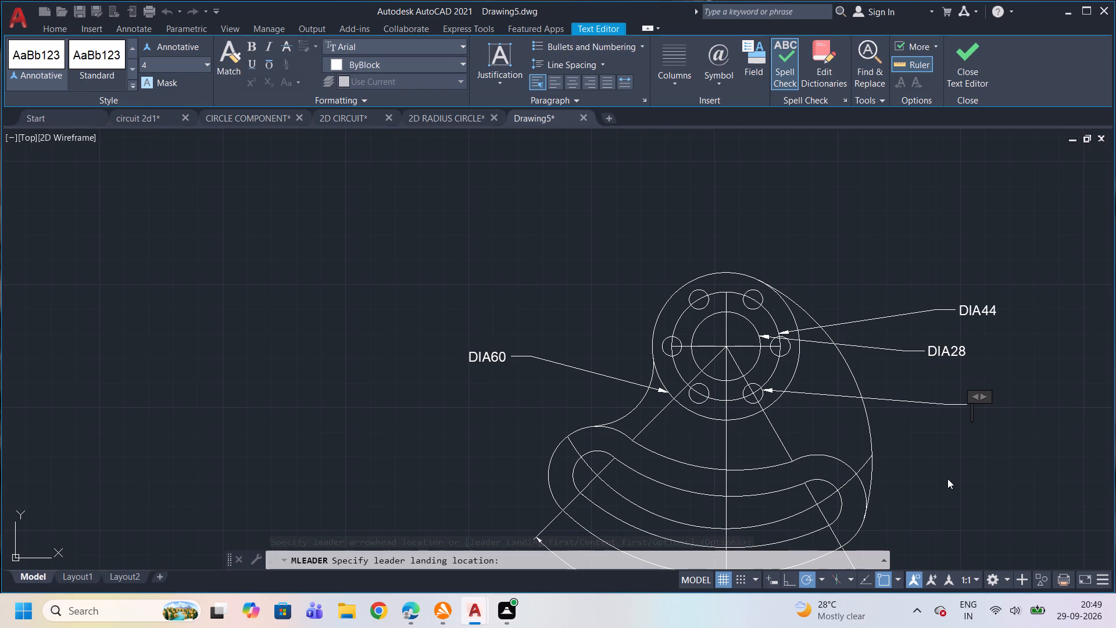
text(6 HOLES)
key(space)
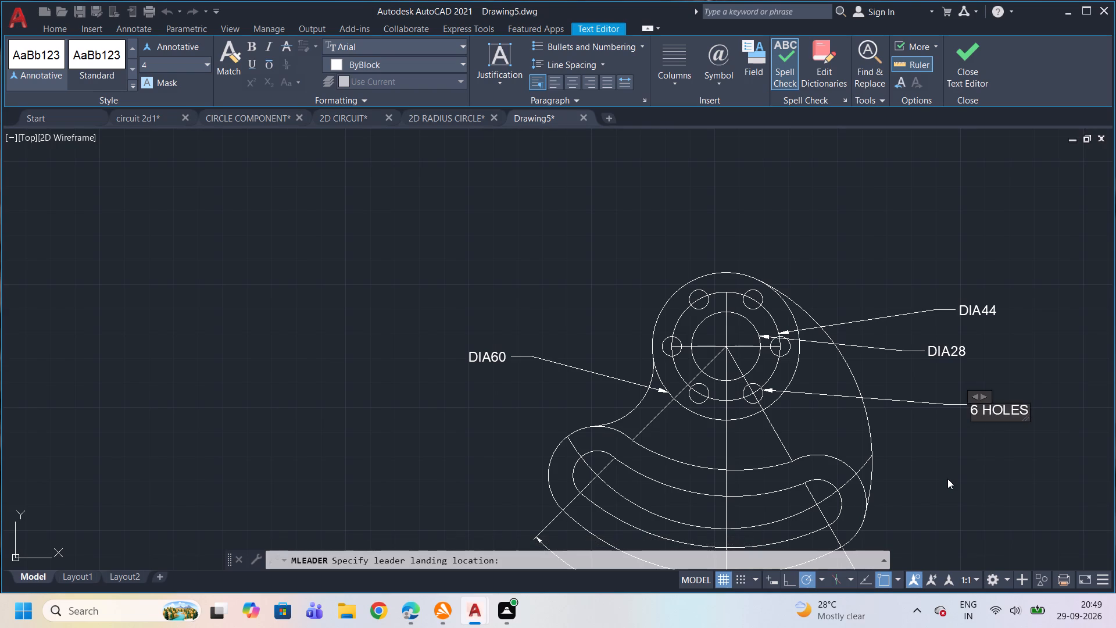
text(OF)
key(space)
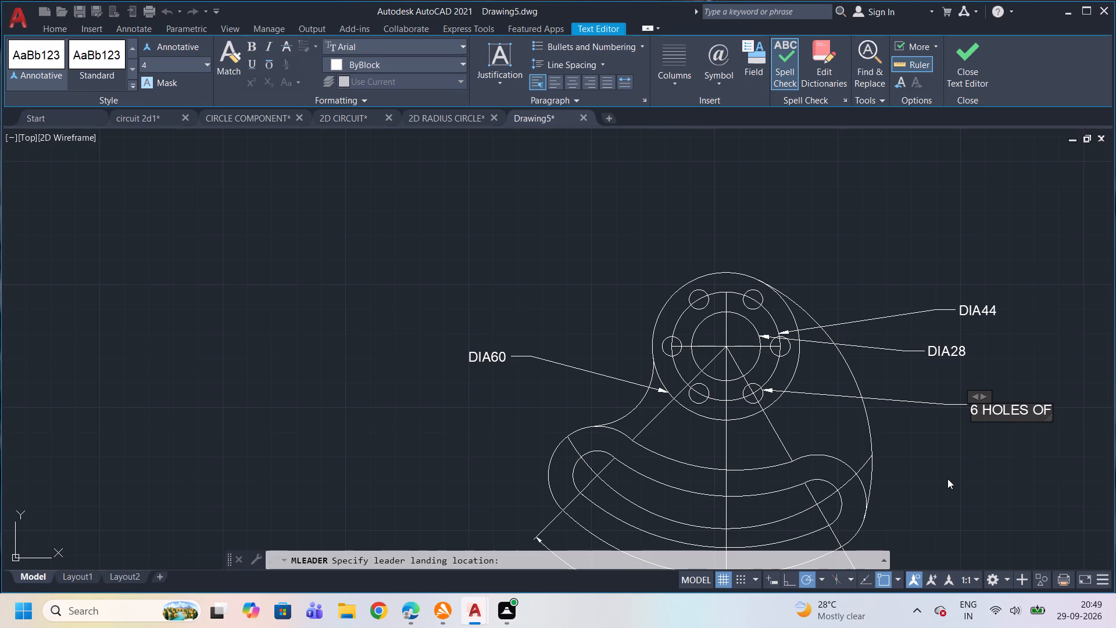
text(R4)
click(947, 479)
Add a multileader labelled R20 pointing to the outer arc of the plate's left lobe, with its text to the left of the plate.
click(436, 63)
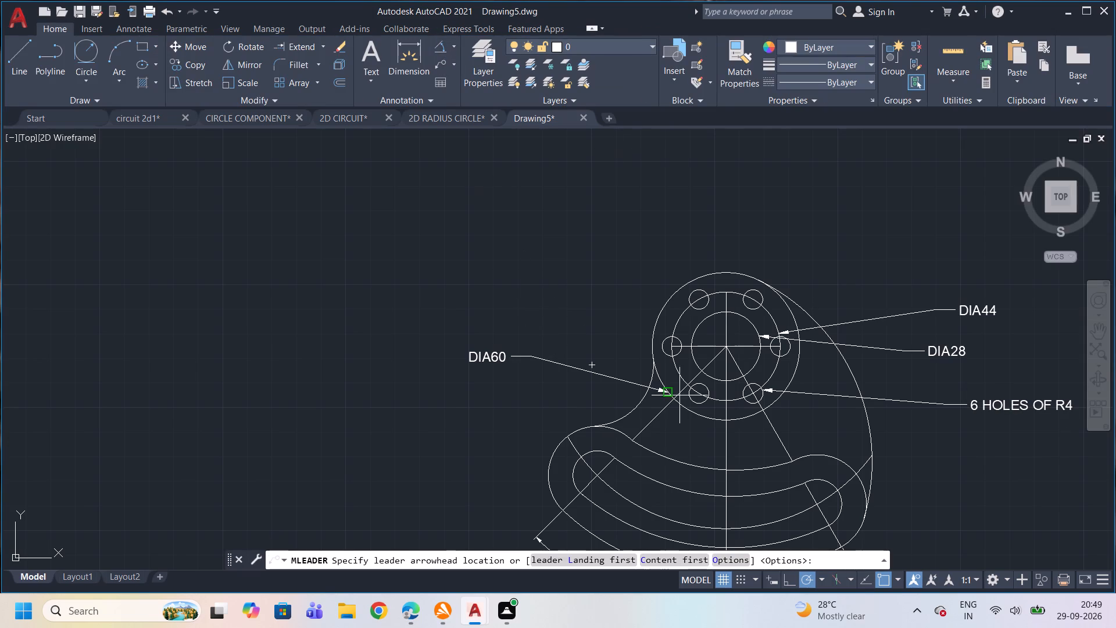
scroll(725, 421, down, 3)
scroll(760, 523, up, 2)
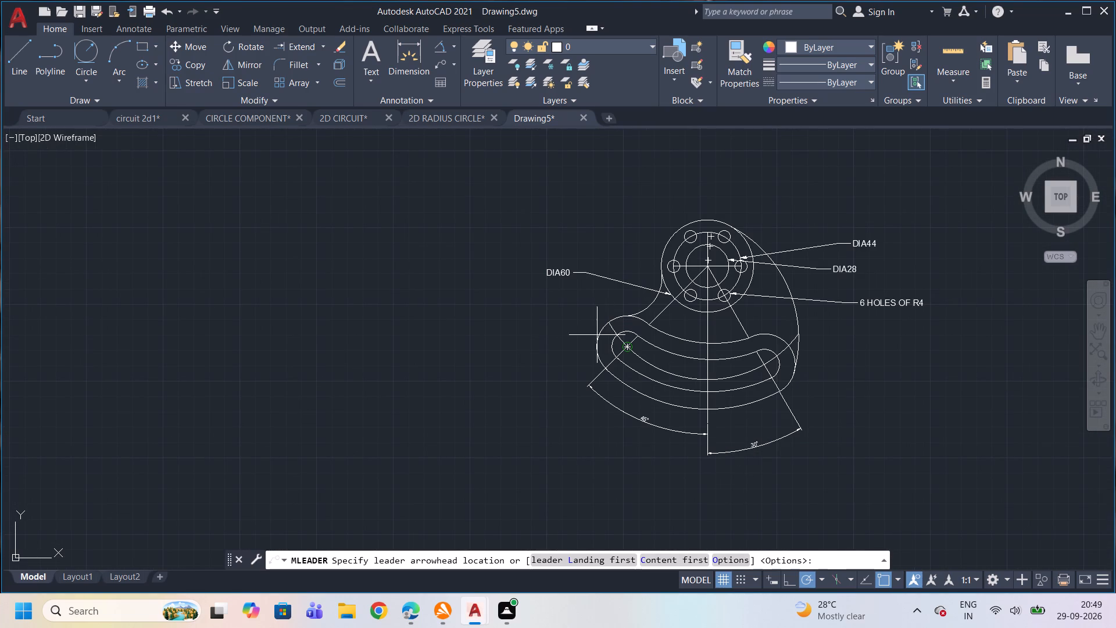
scroll(595, 331, up, 2)
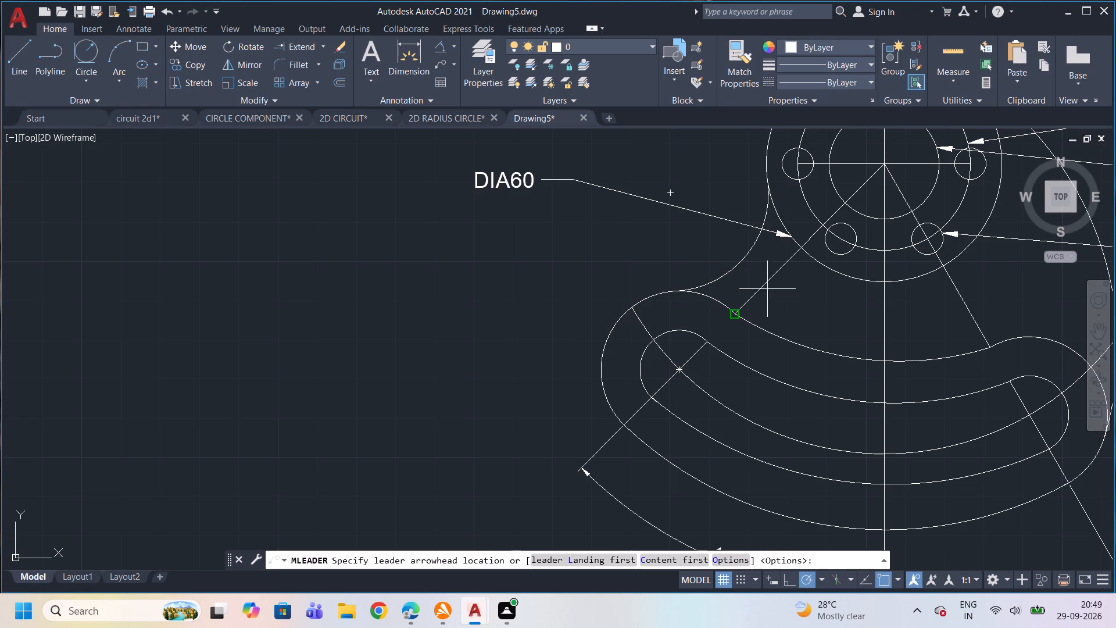
scroll(645, 274, down, 2)
scroll(643, 272, up, 3)
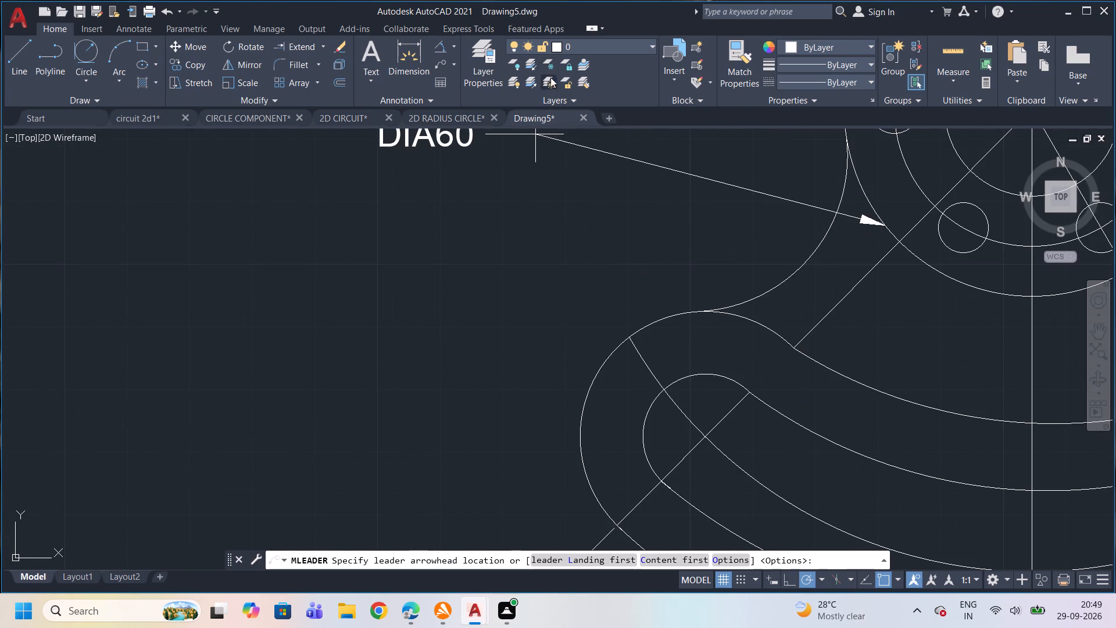
click(435, 59)
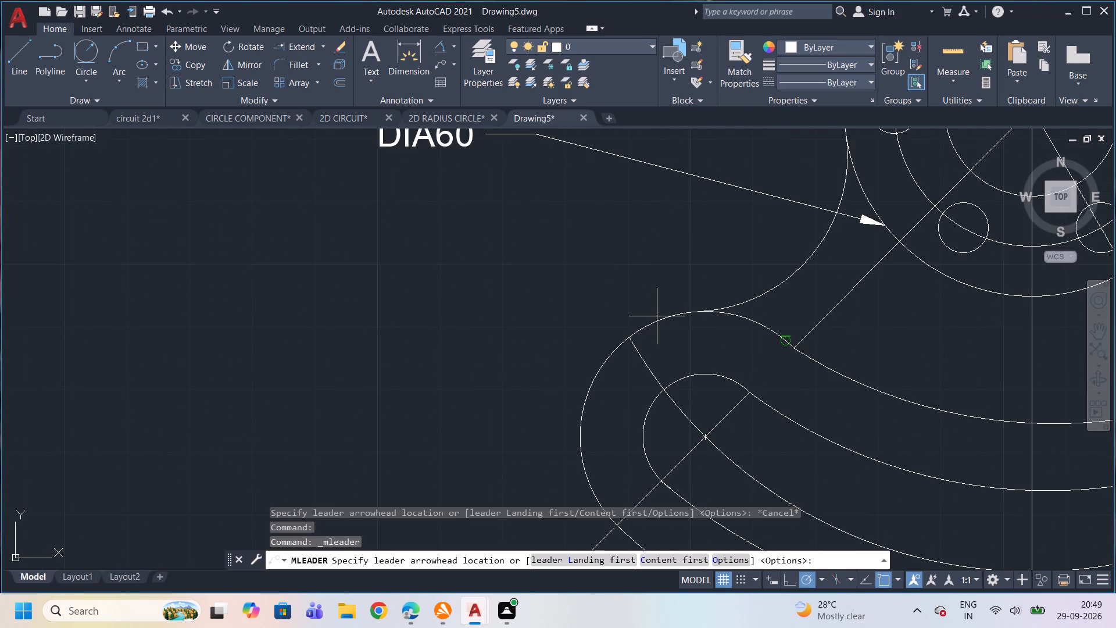
click(657, 316)
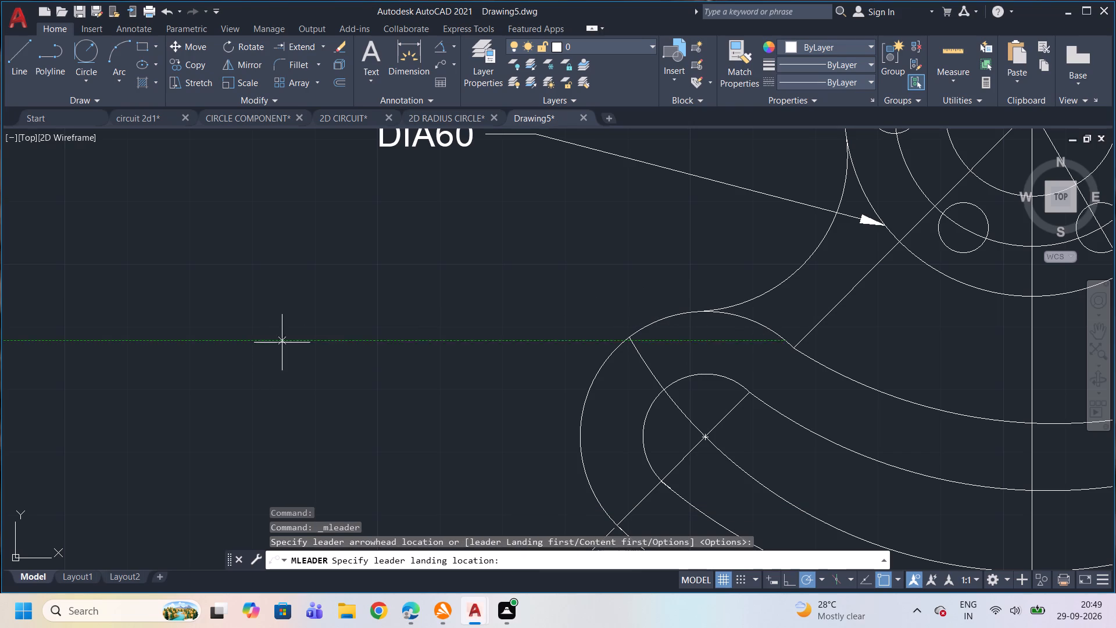
click(350, 334)
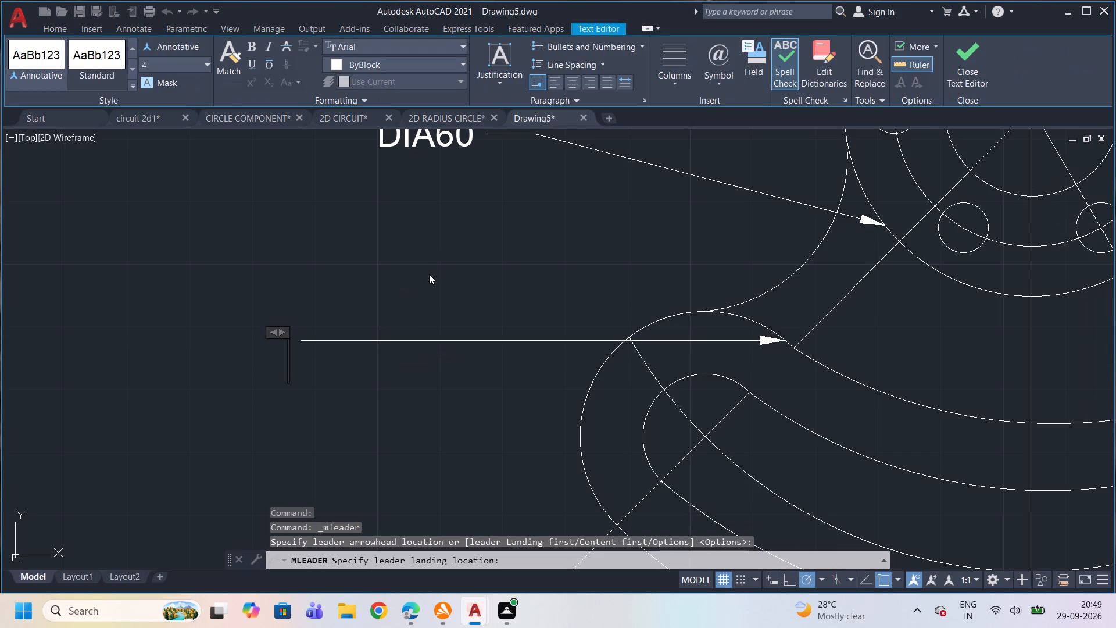
text(R20)
click(450, 277)
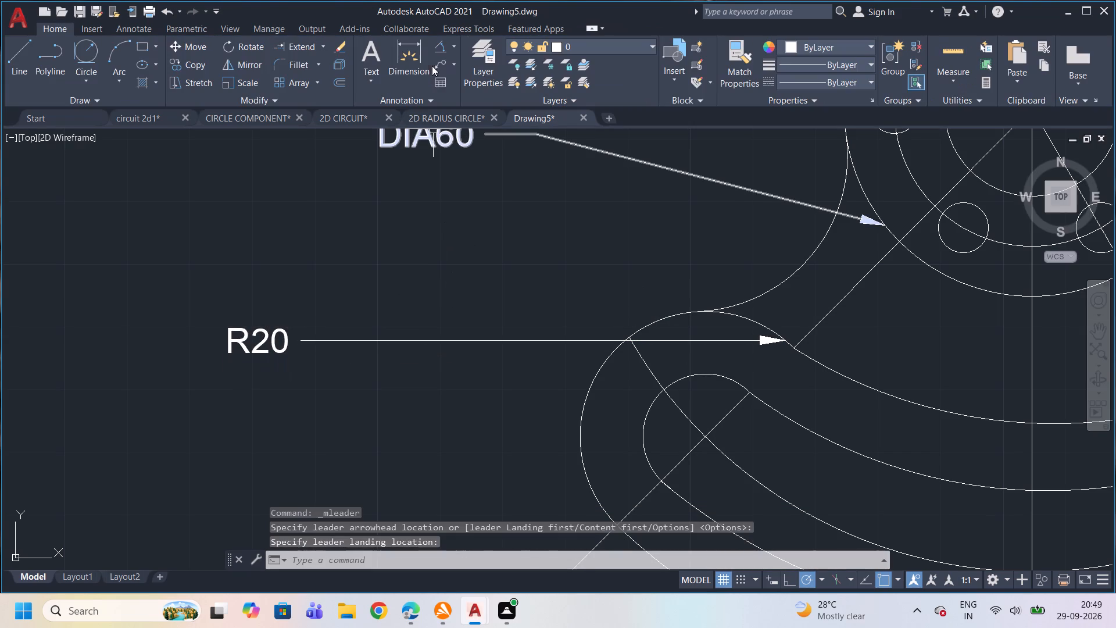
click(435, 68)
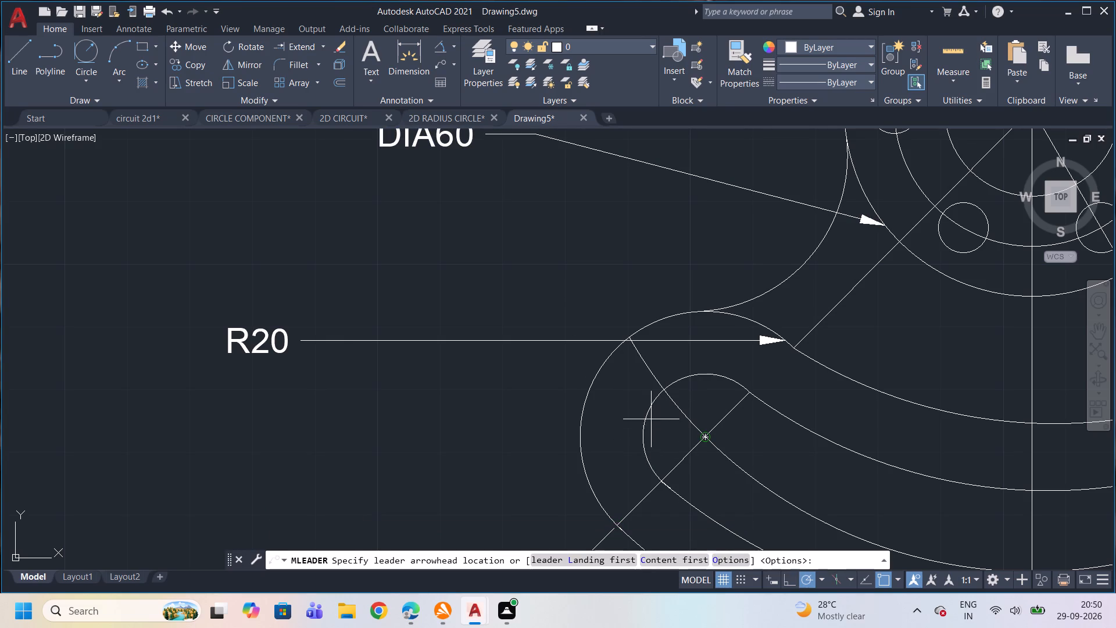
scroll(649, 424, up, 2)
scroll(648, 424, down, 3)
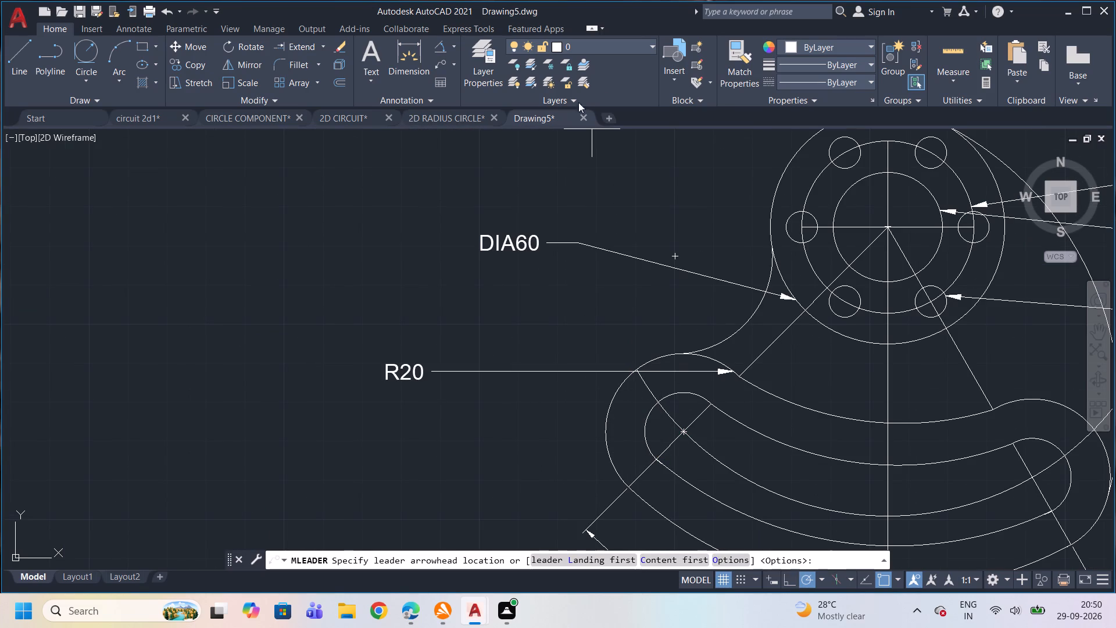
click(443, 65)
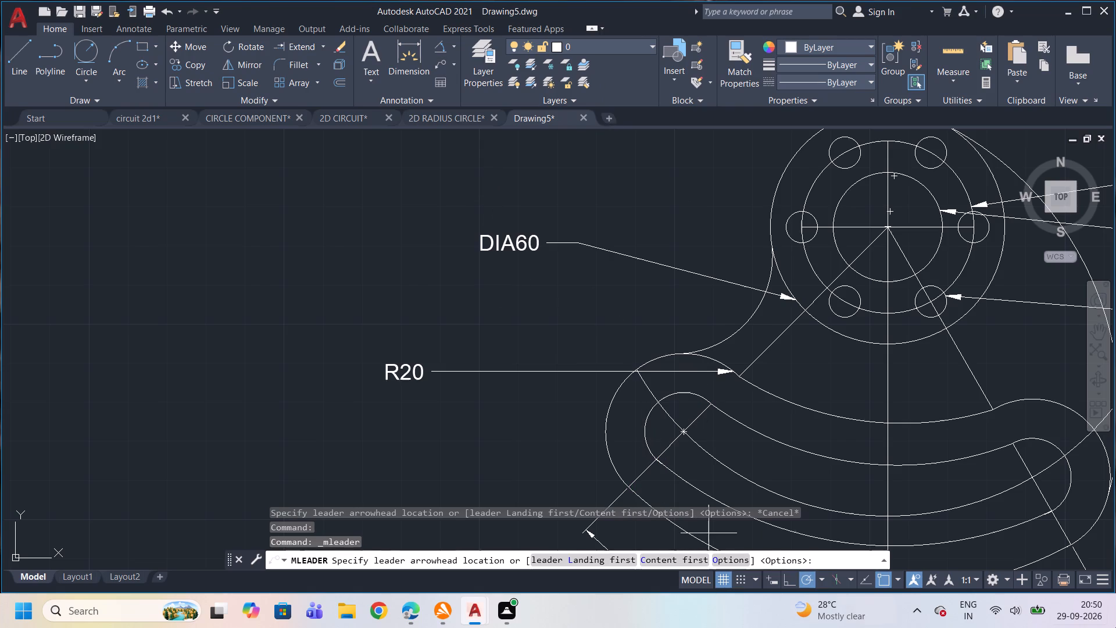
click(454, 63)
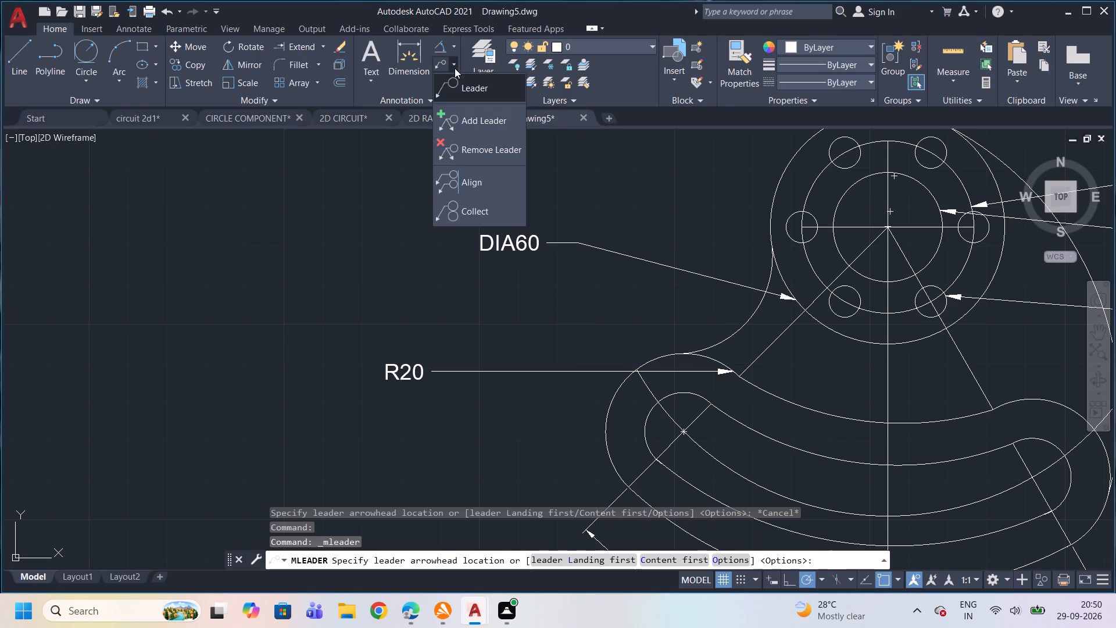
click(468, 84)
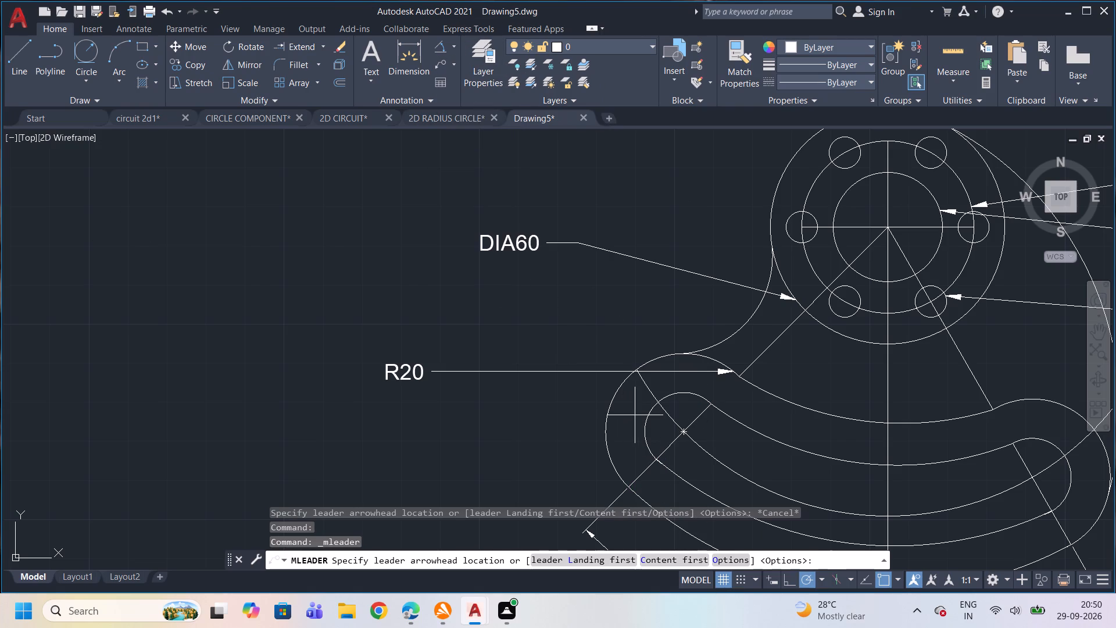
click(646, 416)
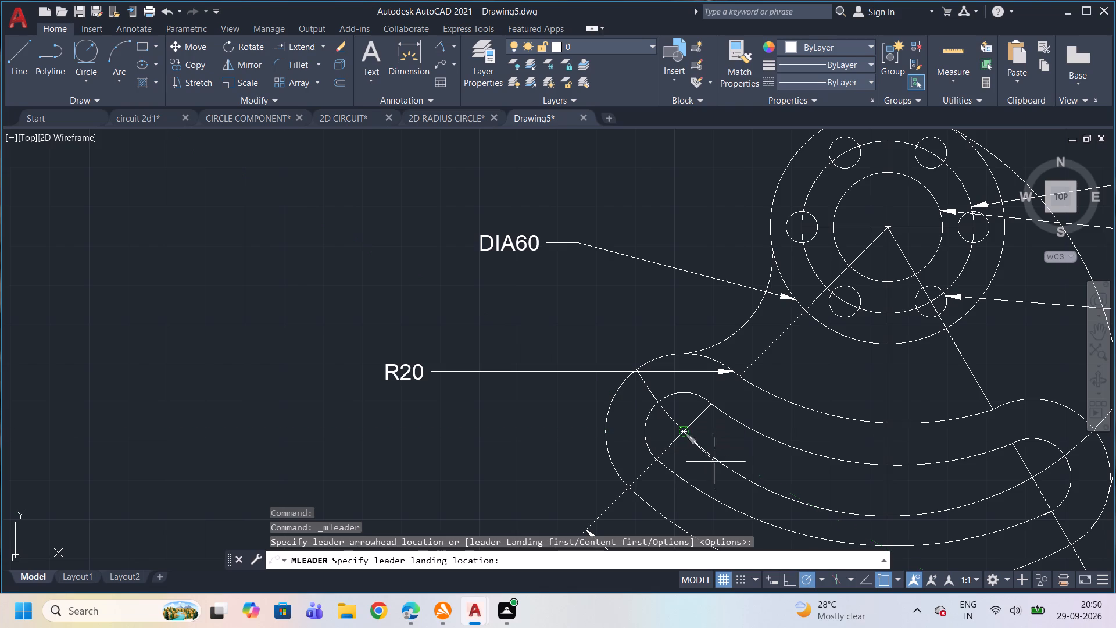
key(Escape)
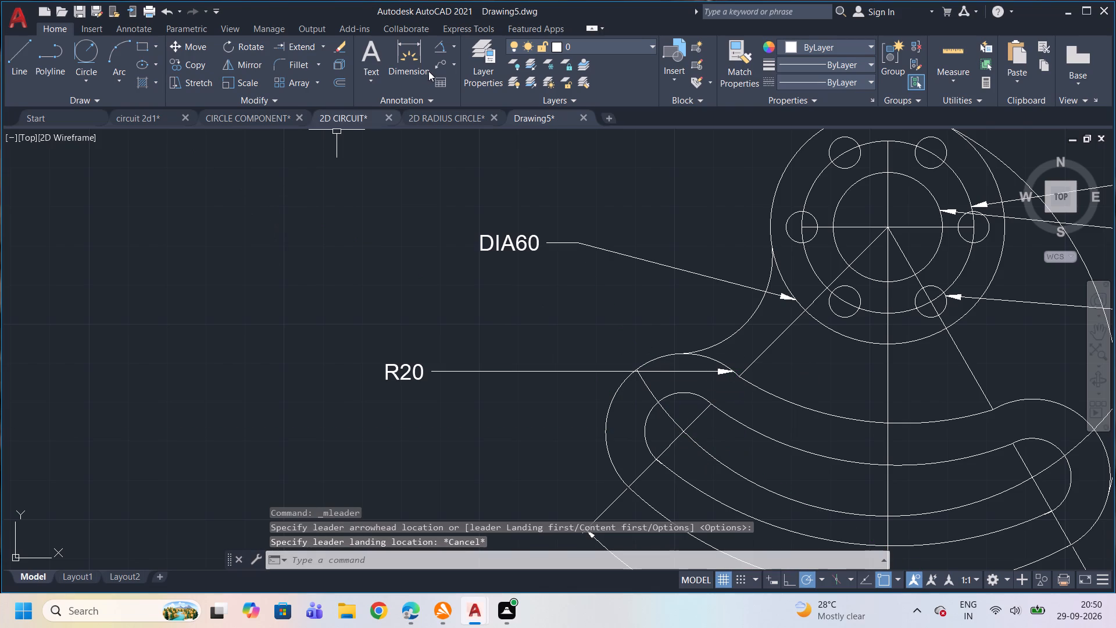
Add a multileader labelled R10 pointing to the curved slot's right end arc, with its text to the right of the plate.
click(441, 60)
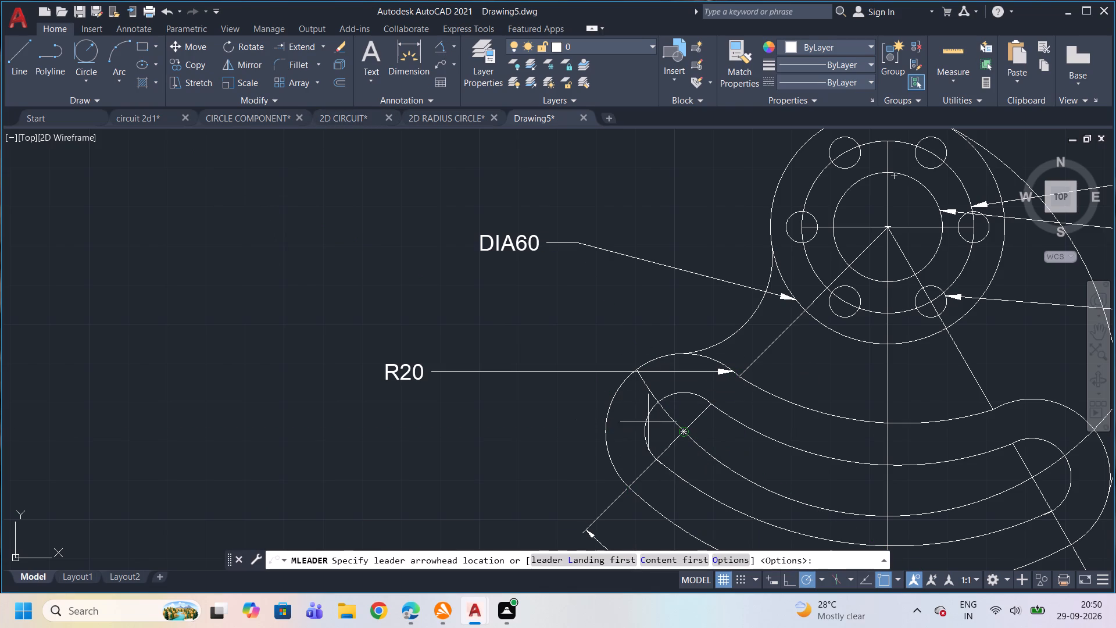
scroll(742, 427, down, 2)
scroll(863, 486, up, 2)
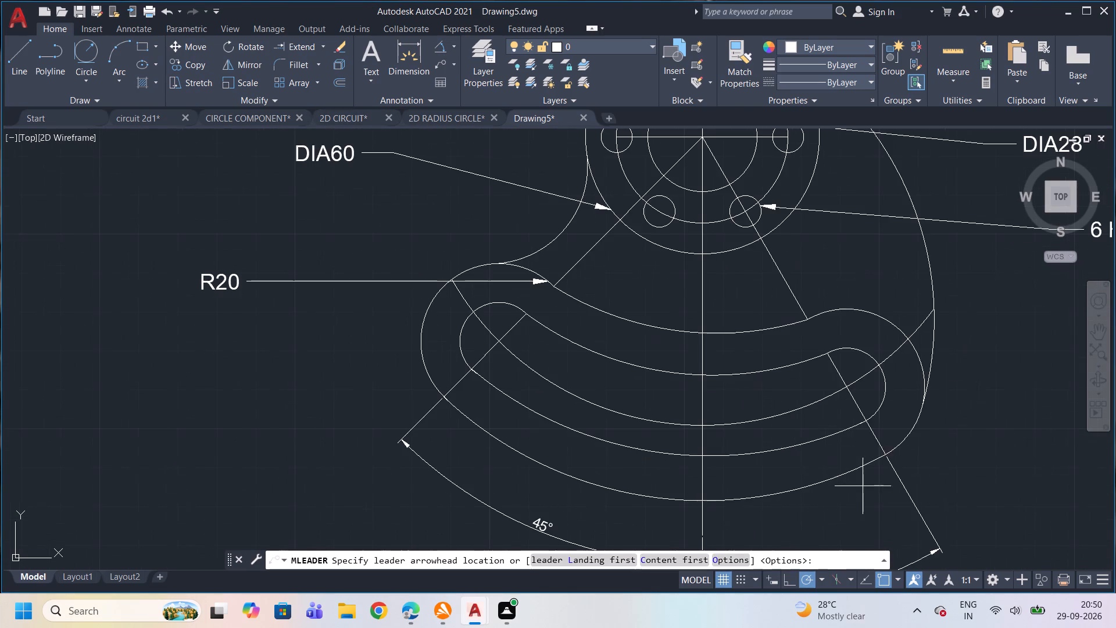
click(874, 399)
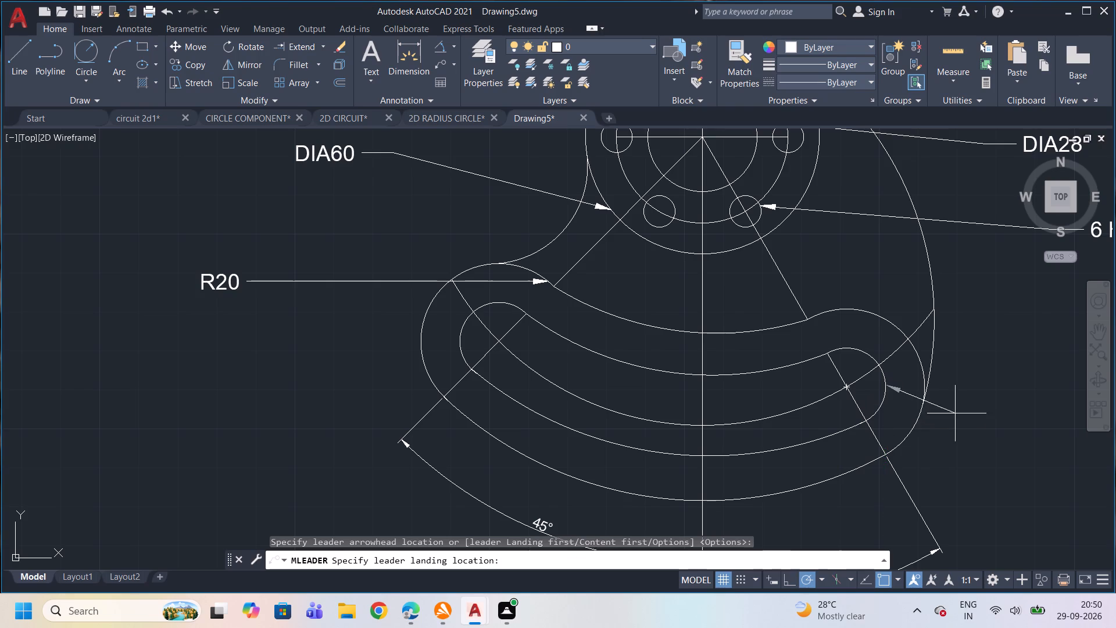
click(958, 404)
key(r)
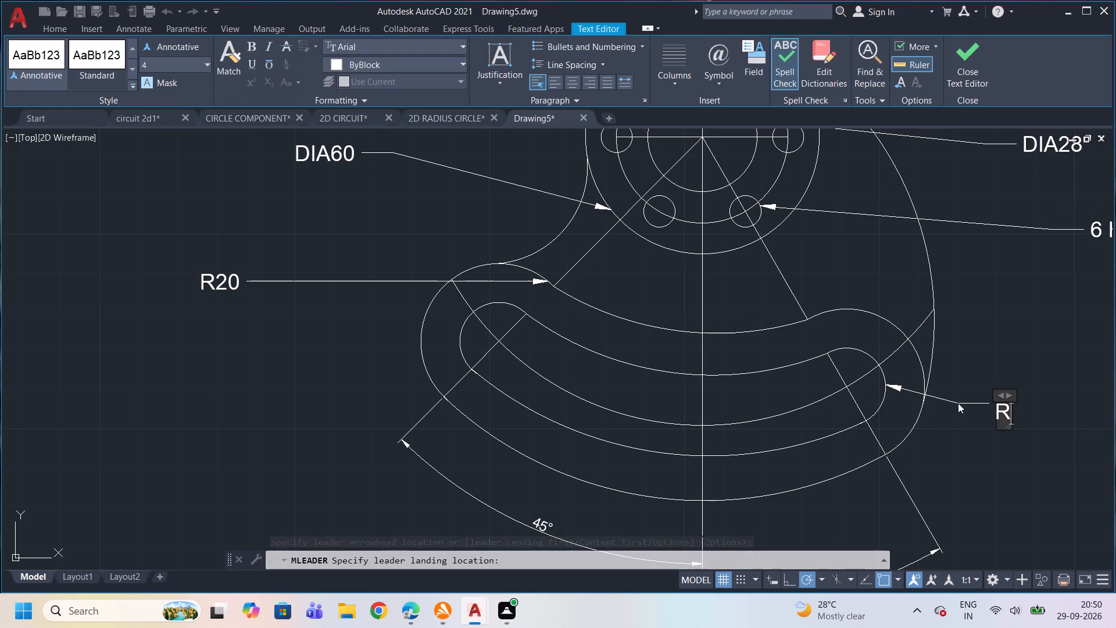
text(10)
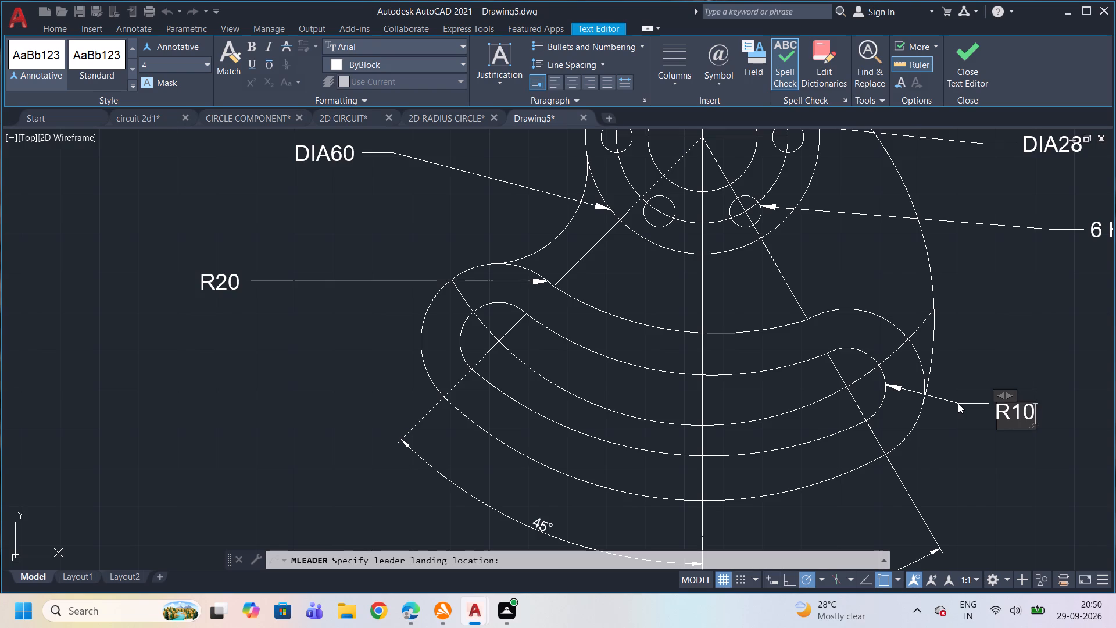
click(999, 453)
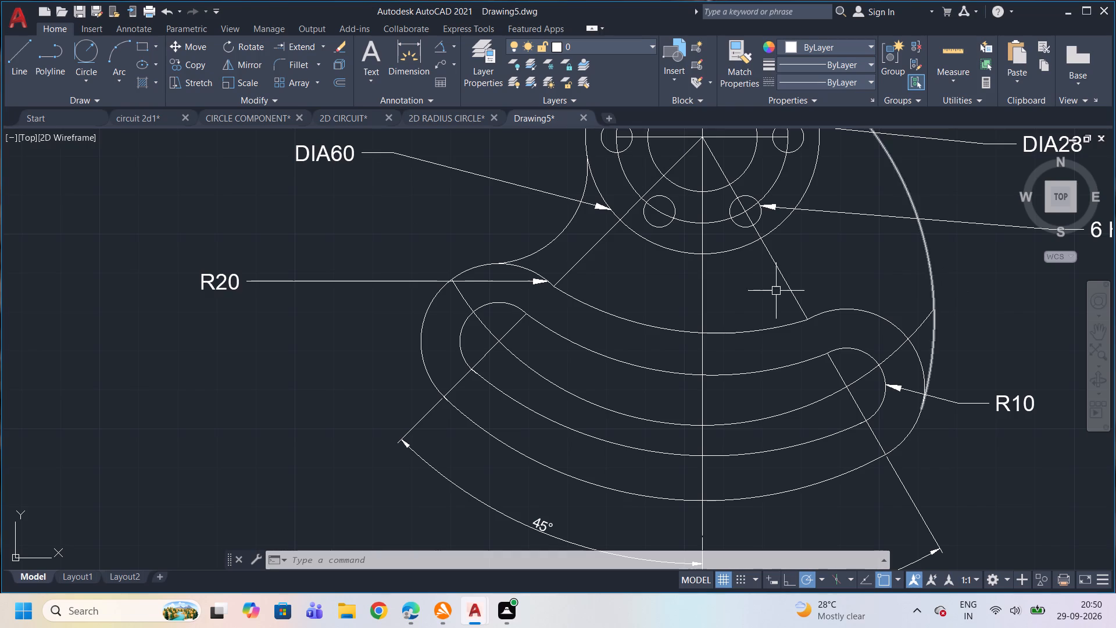
Add a multileader labelled R74 pointing to the curved slot's centreline arc, with its text to the left of the plate.
click(438, 65)
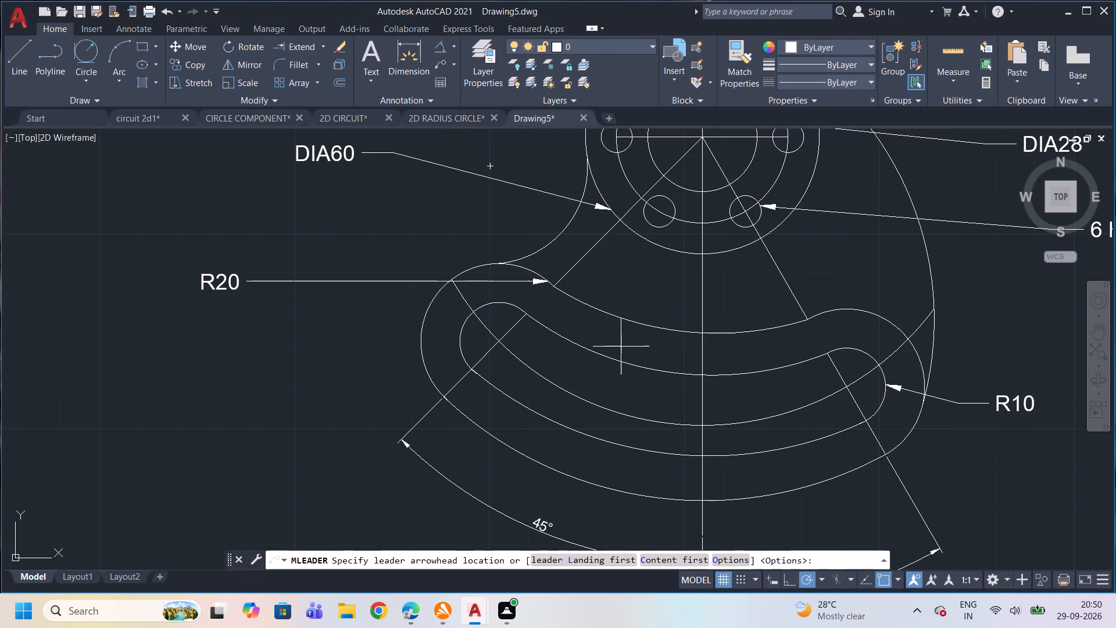
click(536, 381)
click(221, 403)
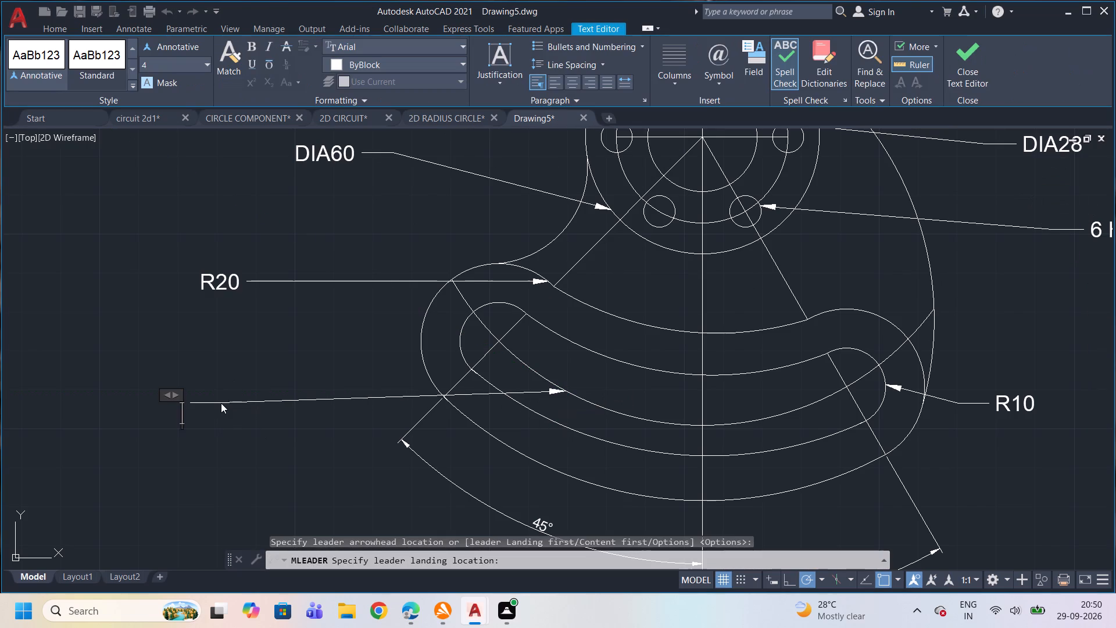
text(R74)
click(221, 403)
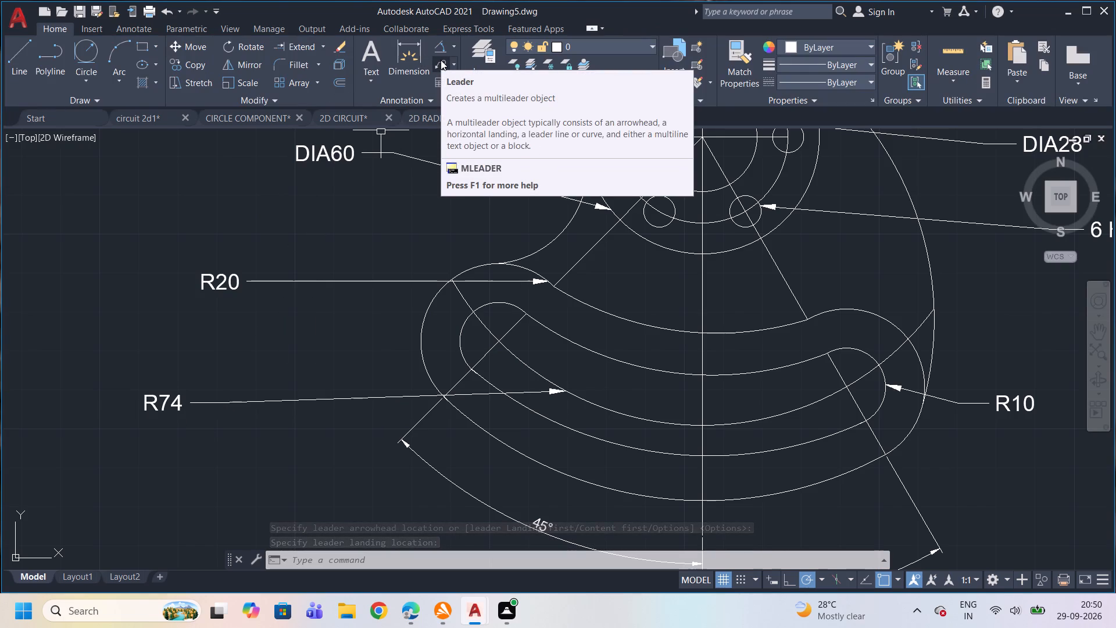
Add a multileader labelled R82 pointing to the large outer arc on the plate's right side, with its text to the right.
click(442, 62)
scroll(844, 225, down, 1)
scroll(843, 223, up, 1)
scroll(843, 223, down, 2)
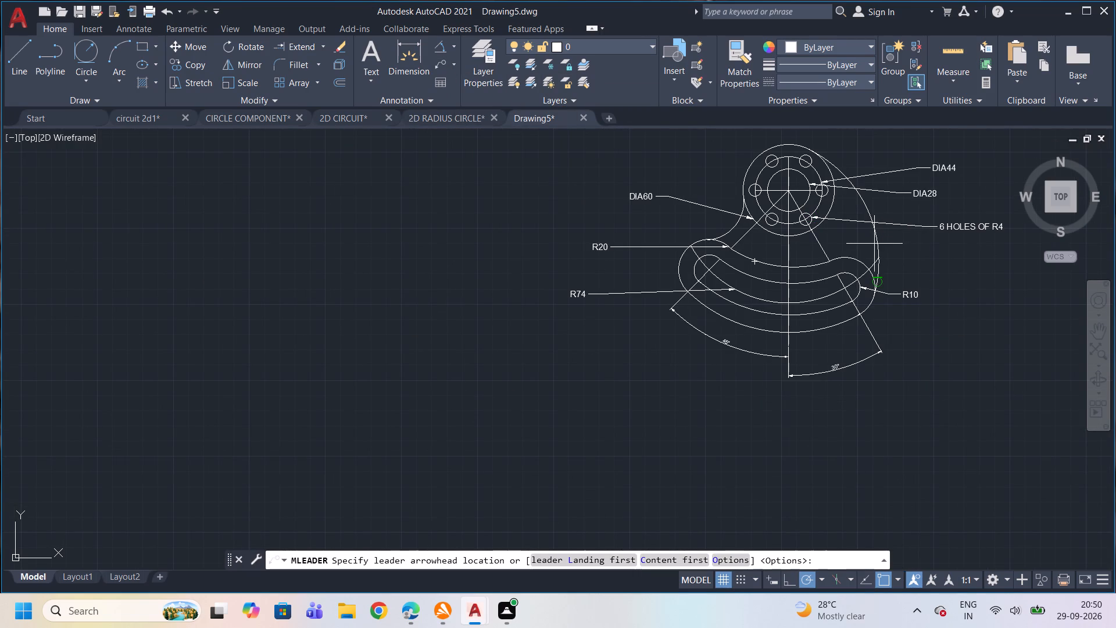
scroll(876, 236, up, 2)
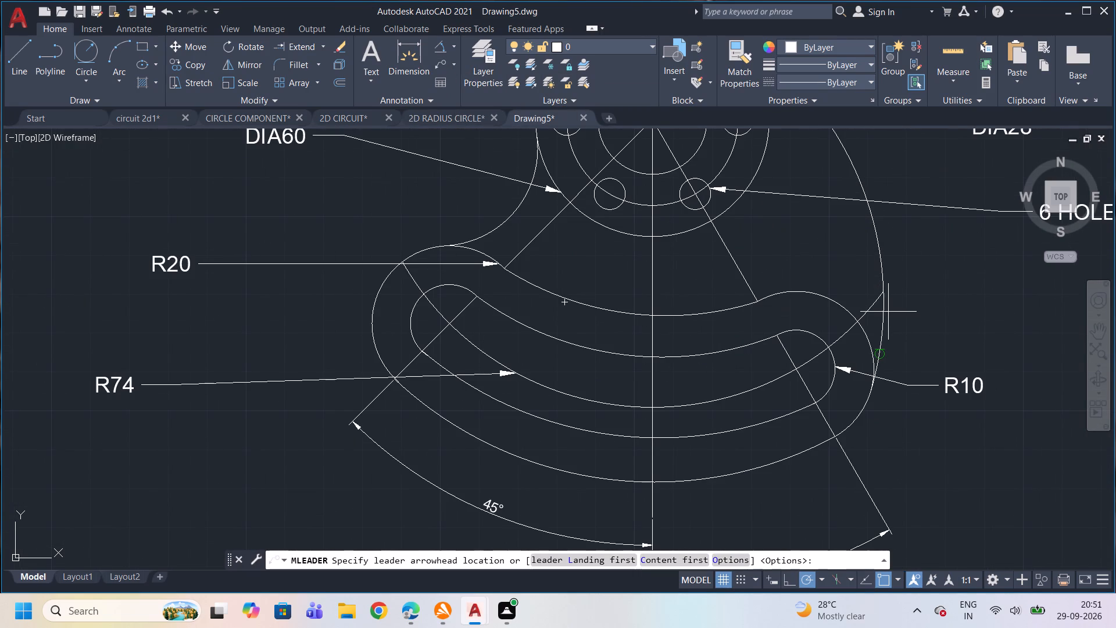
click(885, 314)
click(1023, 300)
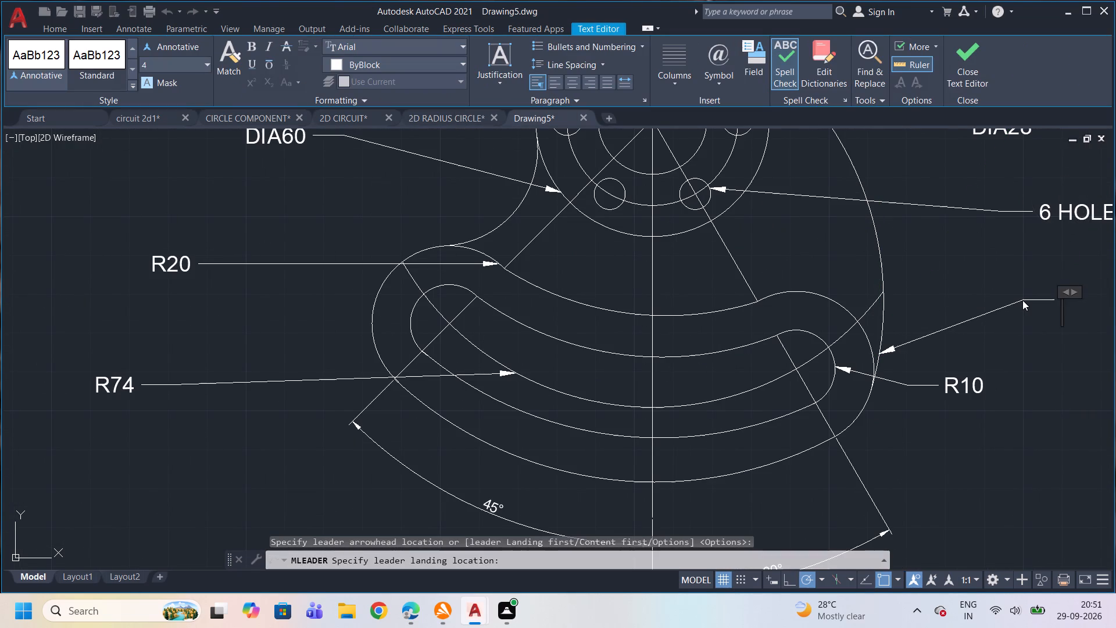
key(r)
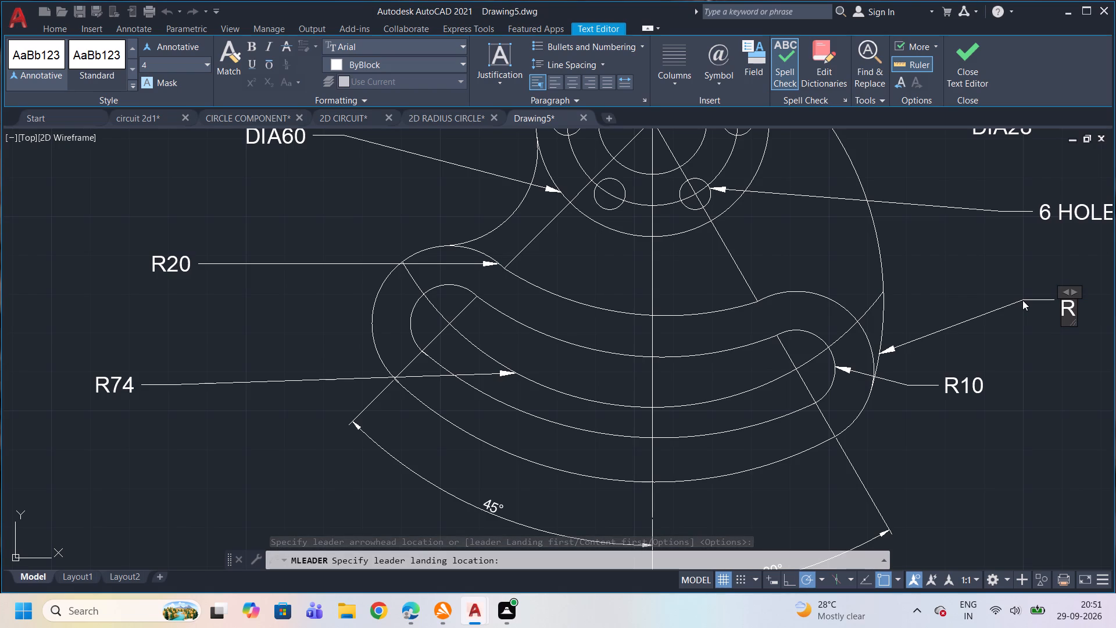
text(82)
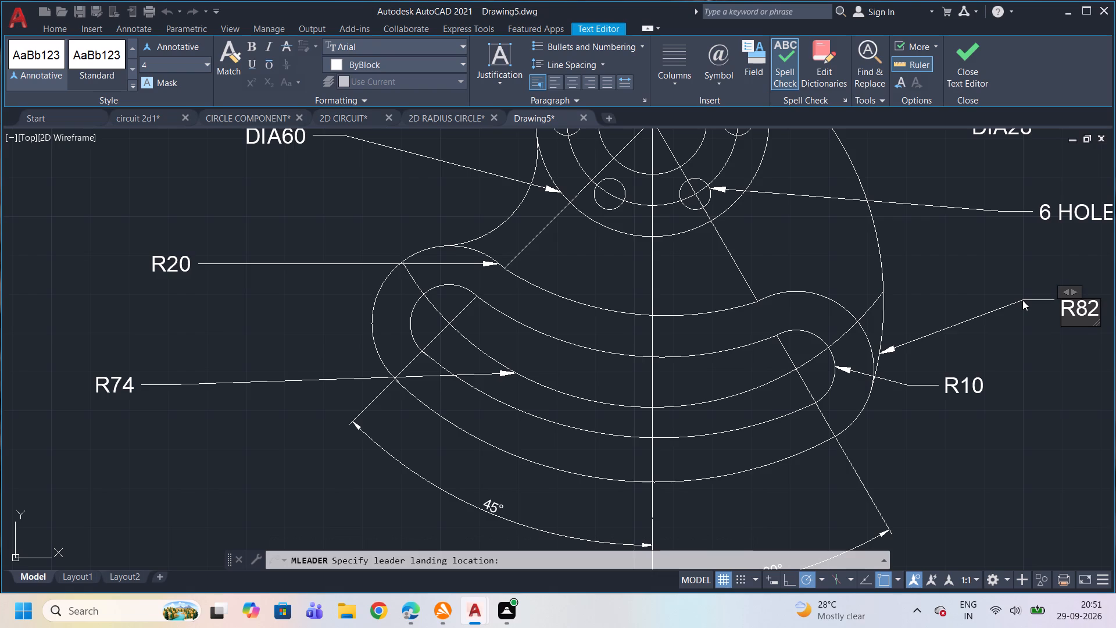
scroll(1022, 300, down, 1)
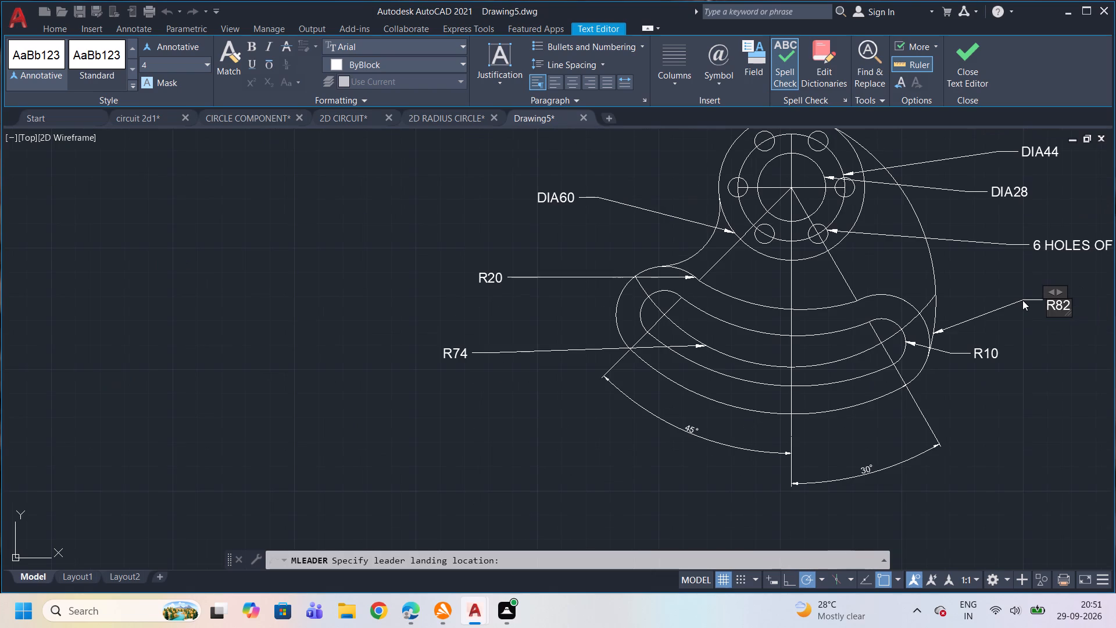
click(1022, 300)
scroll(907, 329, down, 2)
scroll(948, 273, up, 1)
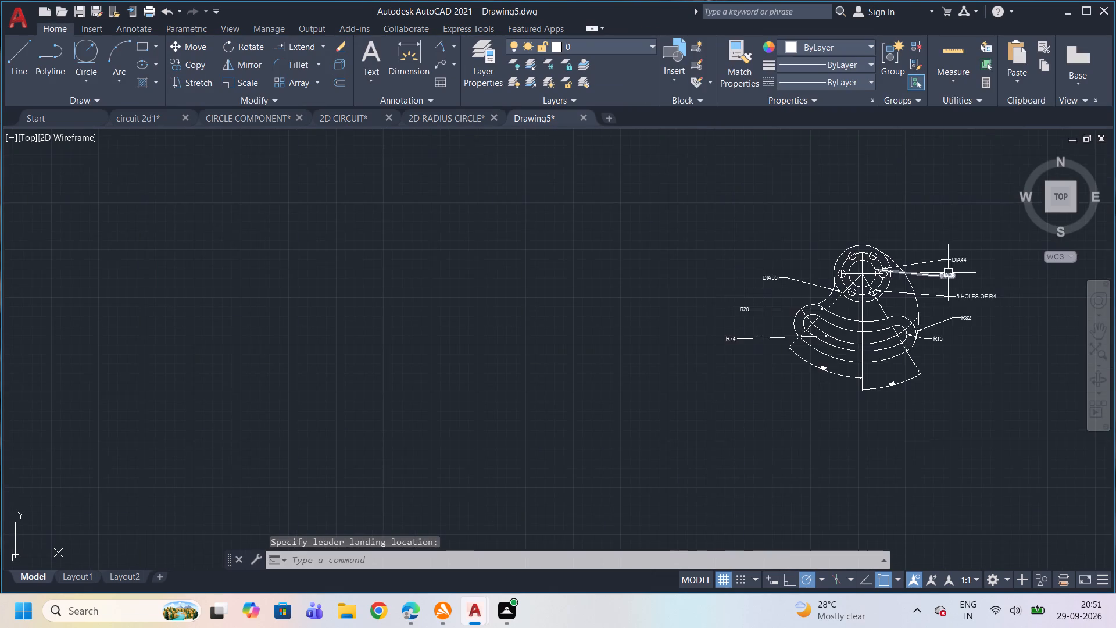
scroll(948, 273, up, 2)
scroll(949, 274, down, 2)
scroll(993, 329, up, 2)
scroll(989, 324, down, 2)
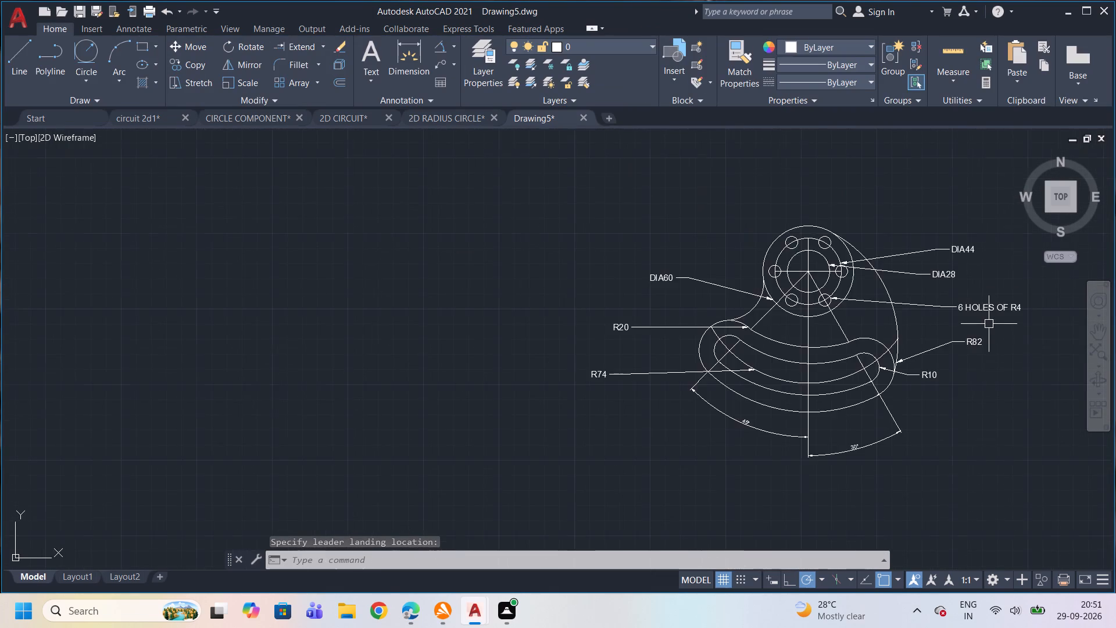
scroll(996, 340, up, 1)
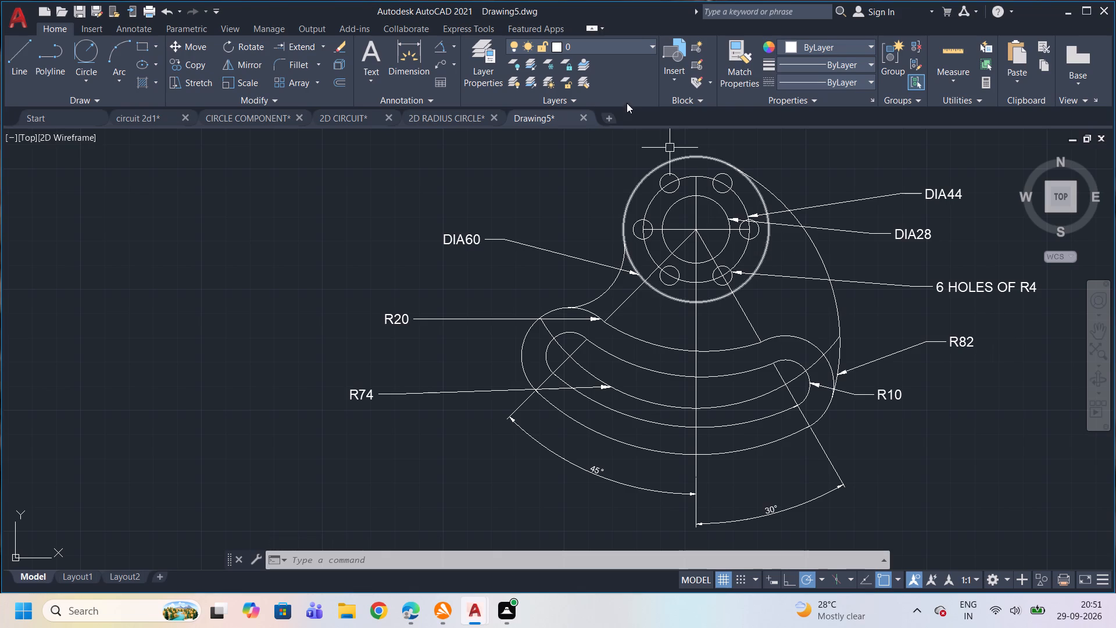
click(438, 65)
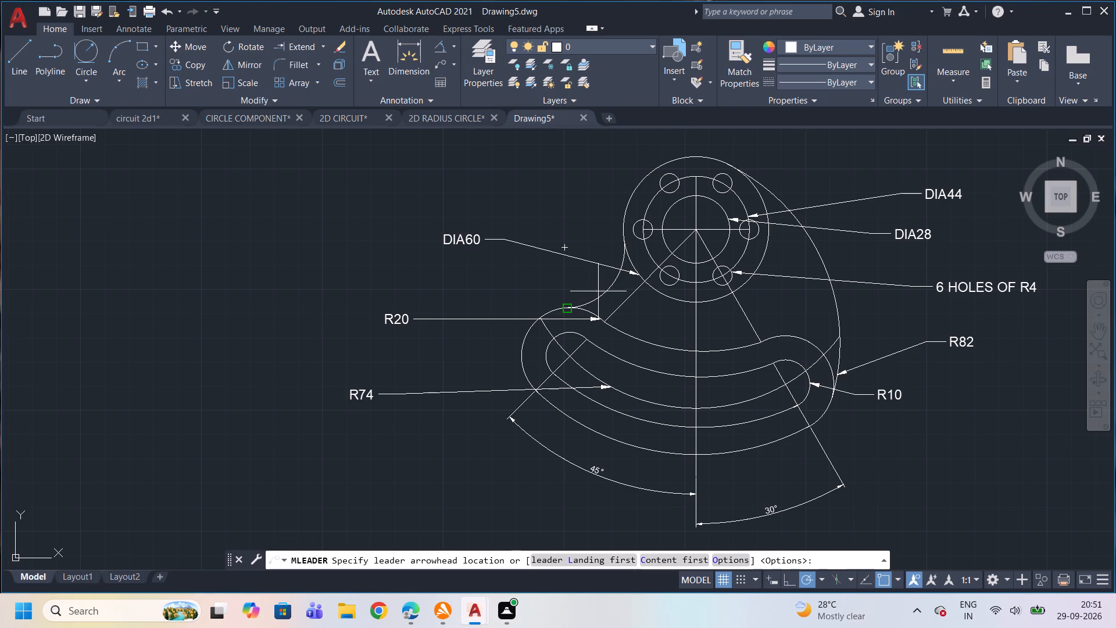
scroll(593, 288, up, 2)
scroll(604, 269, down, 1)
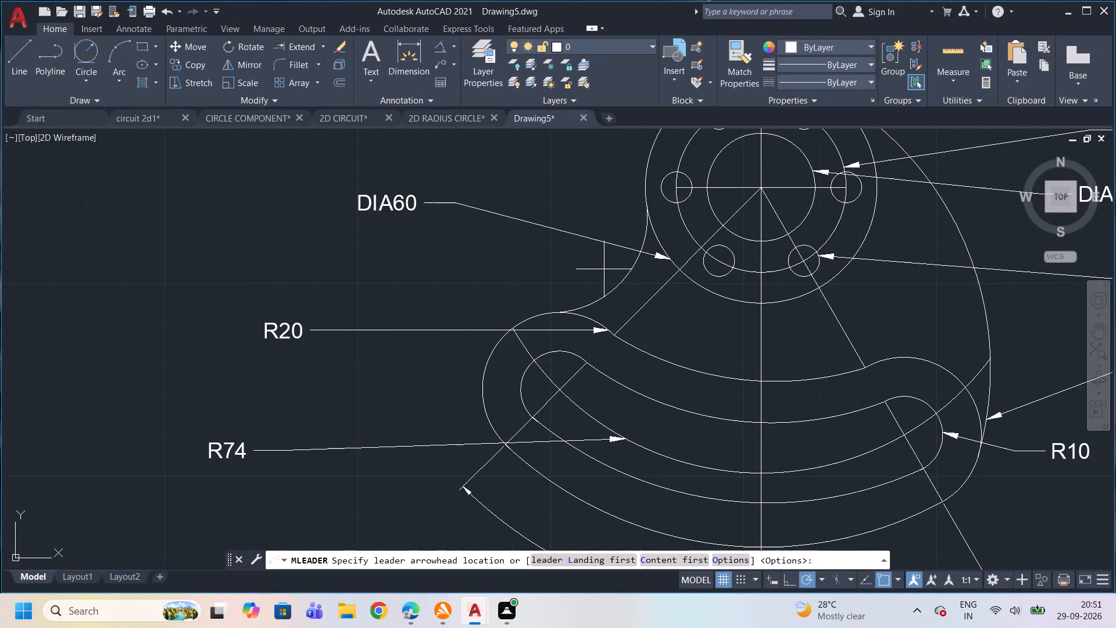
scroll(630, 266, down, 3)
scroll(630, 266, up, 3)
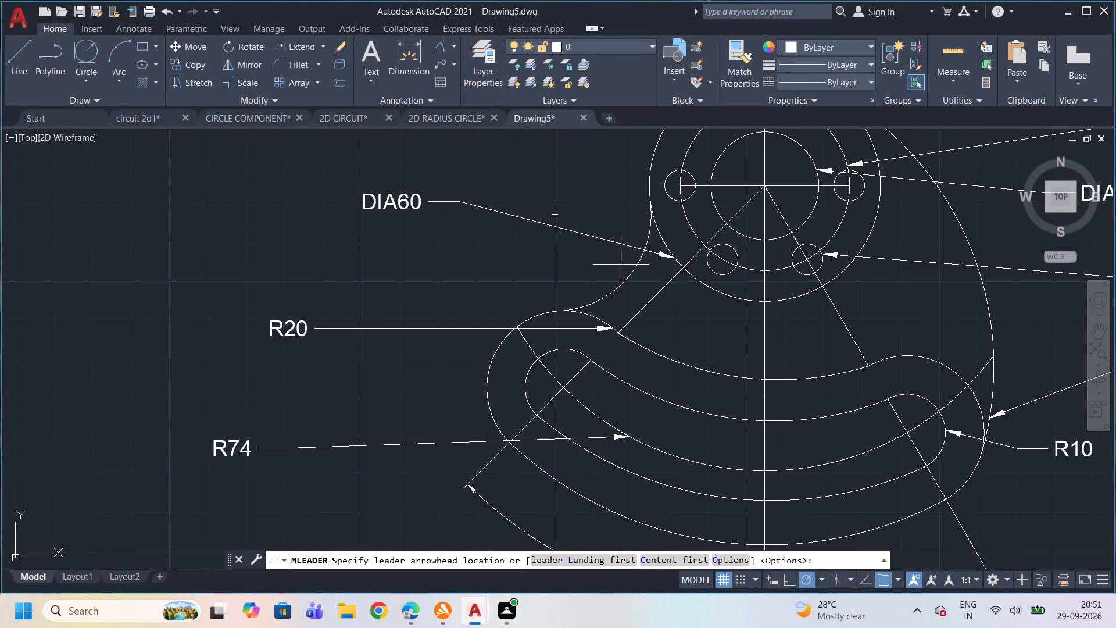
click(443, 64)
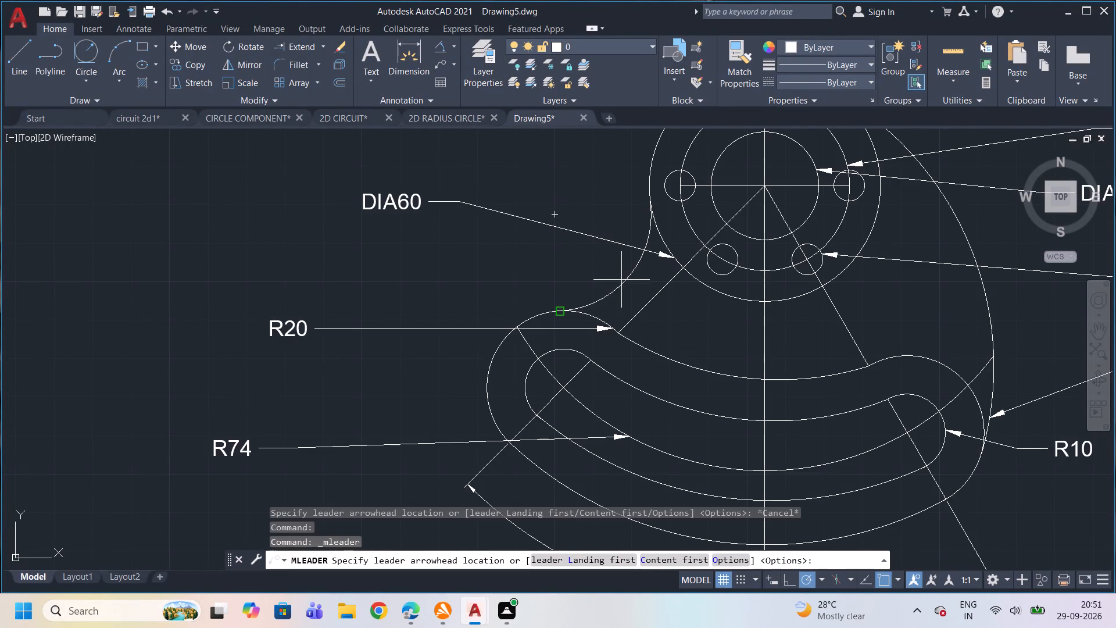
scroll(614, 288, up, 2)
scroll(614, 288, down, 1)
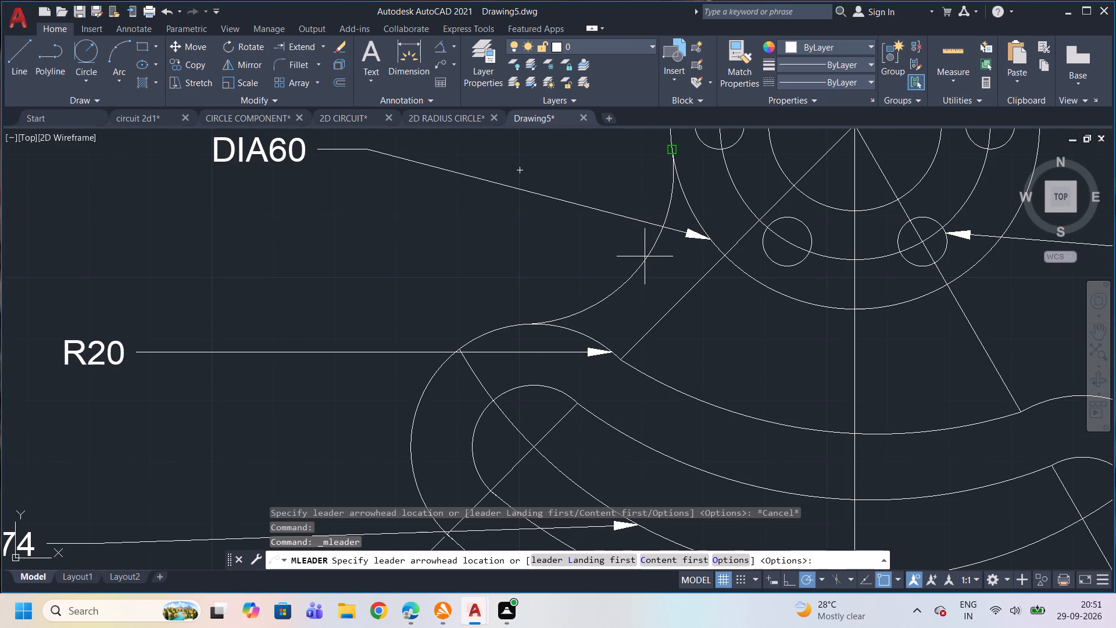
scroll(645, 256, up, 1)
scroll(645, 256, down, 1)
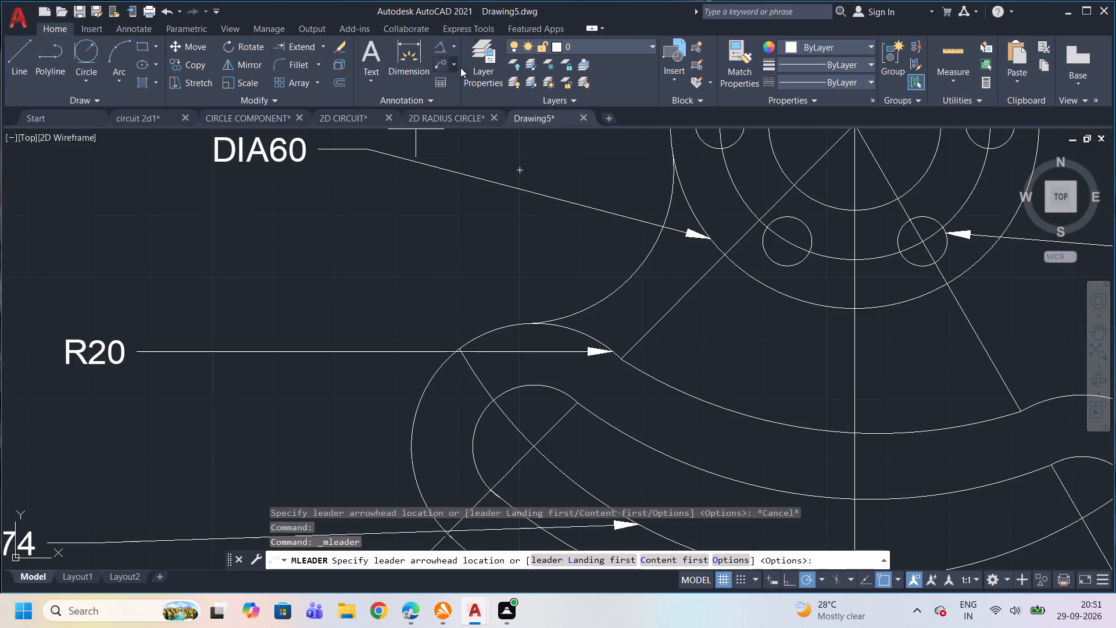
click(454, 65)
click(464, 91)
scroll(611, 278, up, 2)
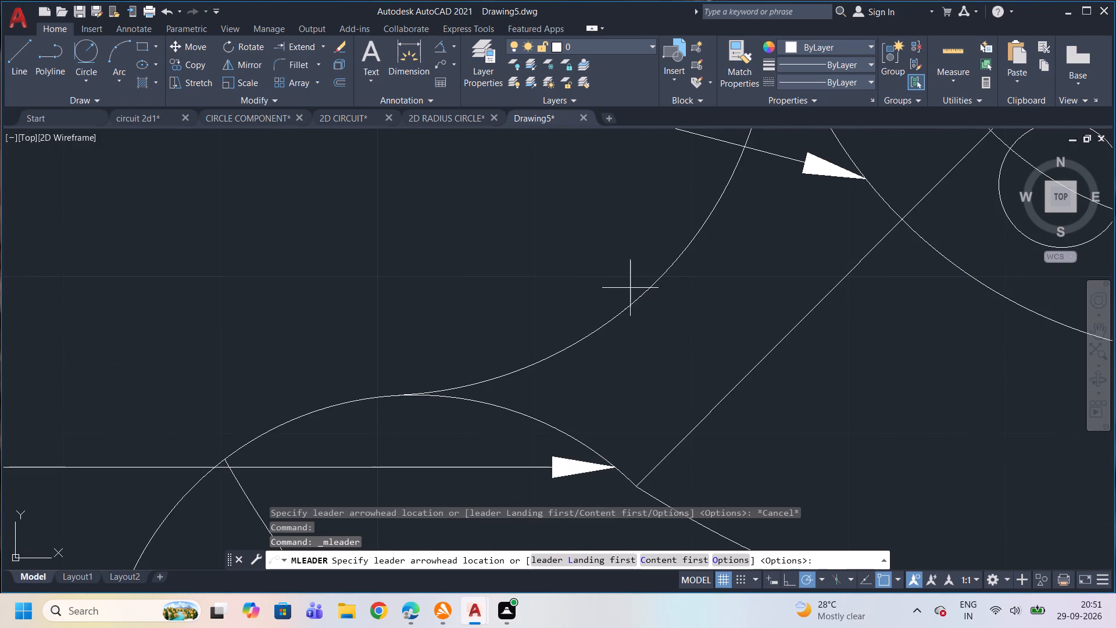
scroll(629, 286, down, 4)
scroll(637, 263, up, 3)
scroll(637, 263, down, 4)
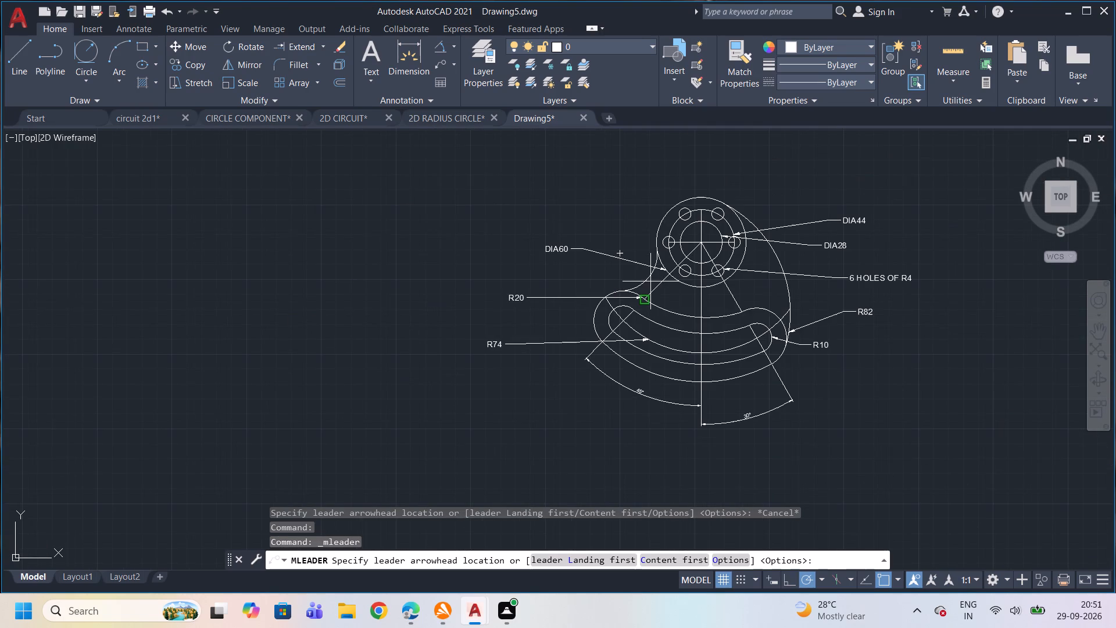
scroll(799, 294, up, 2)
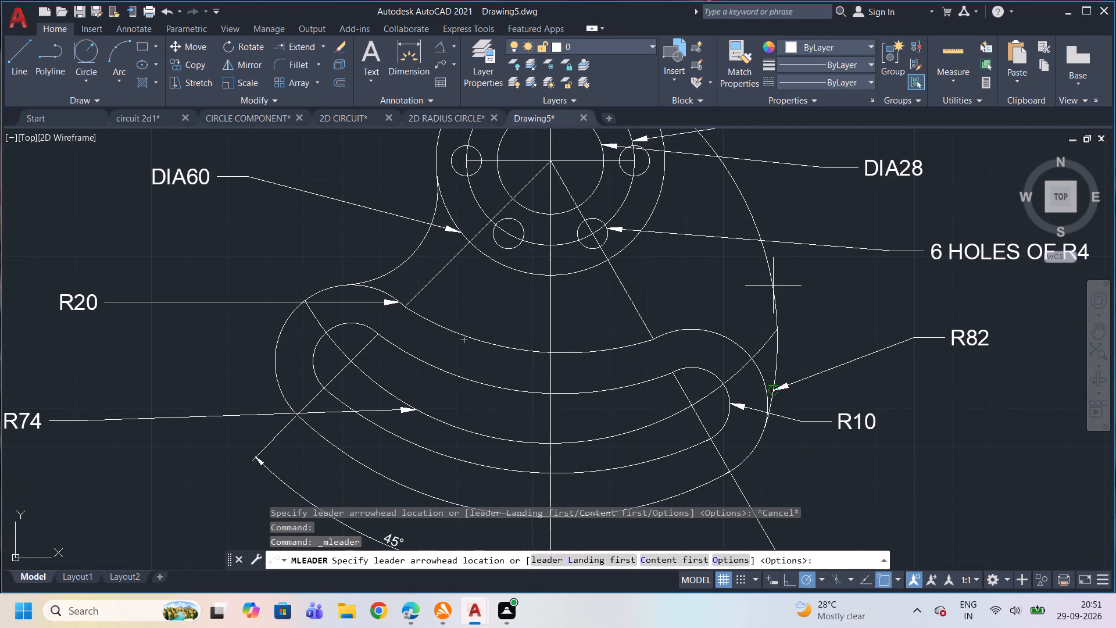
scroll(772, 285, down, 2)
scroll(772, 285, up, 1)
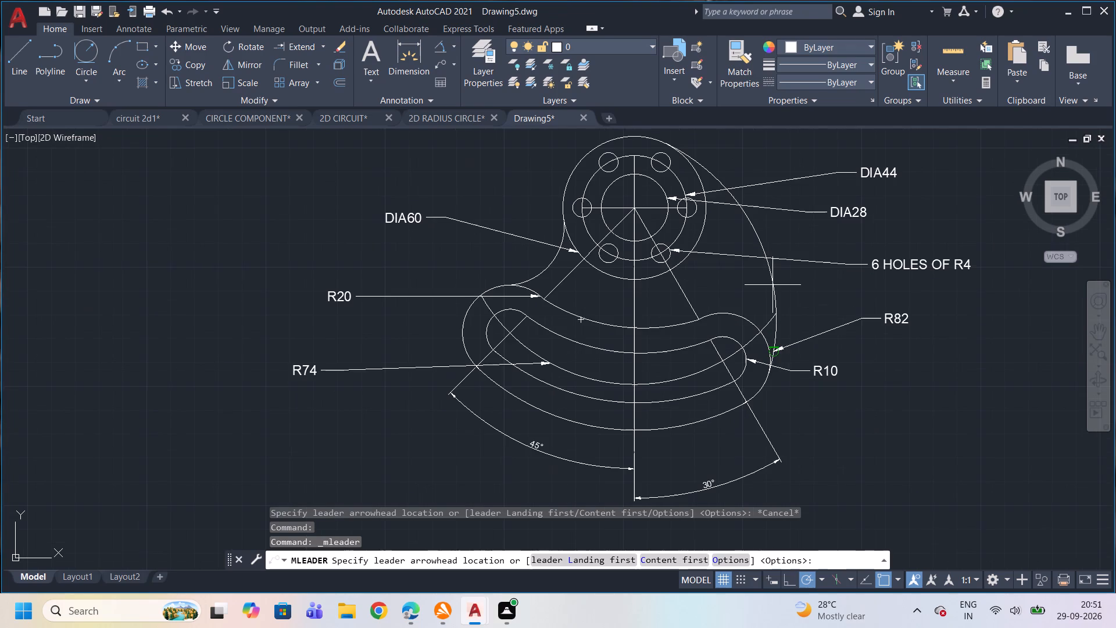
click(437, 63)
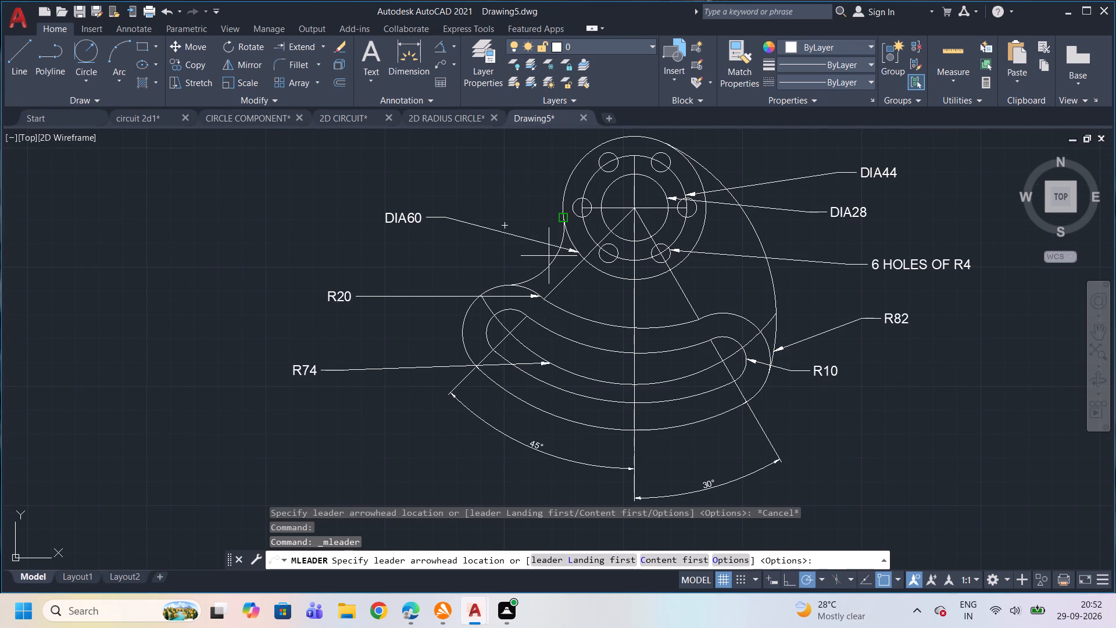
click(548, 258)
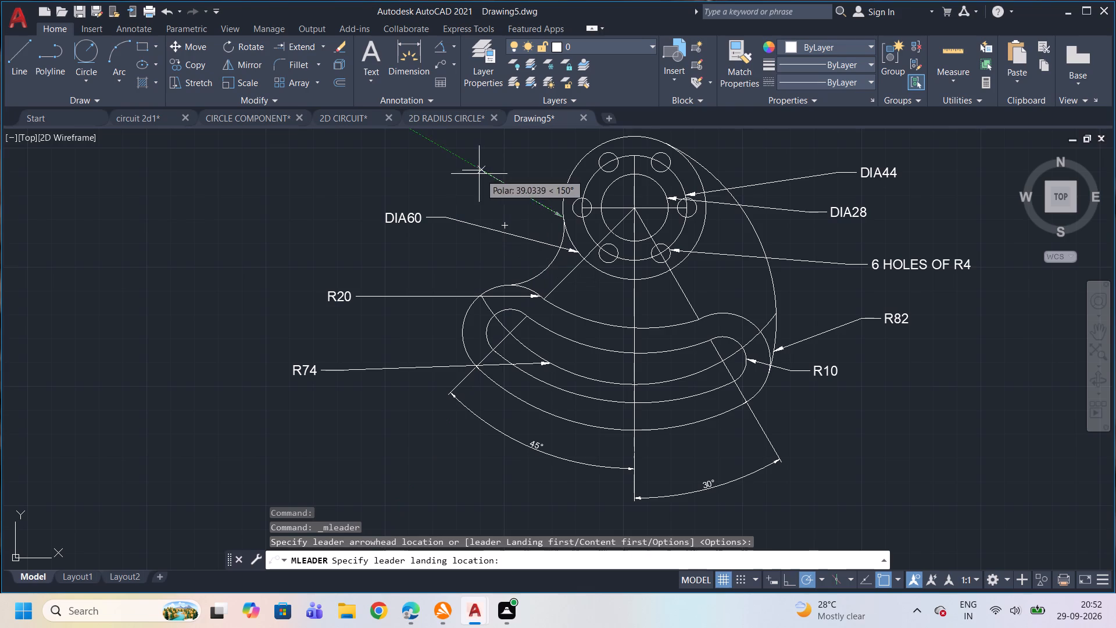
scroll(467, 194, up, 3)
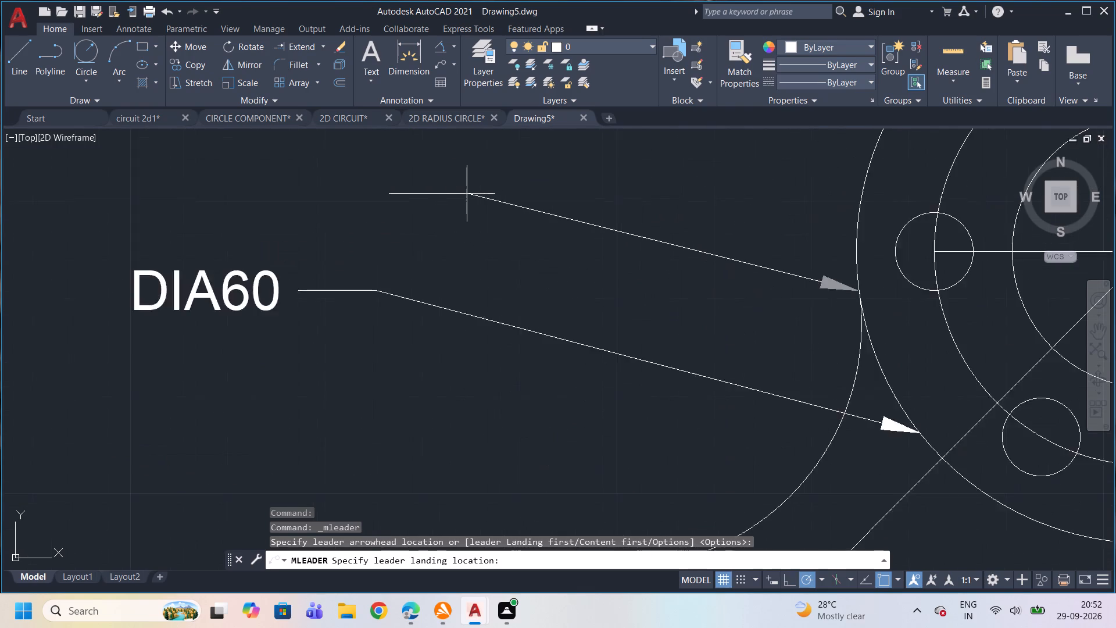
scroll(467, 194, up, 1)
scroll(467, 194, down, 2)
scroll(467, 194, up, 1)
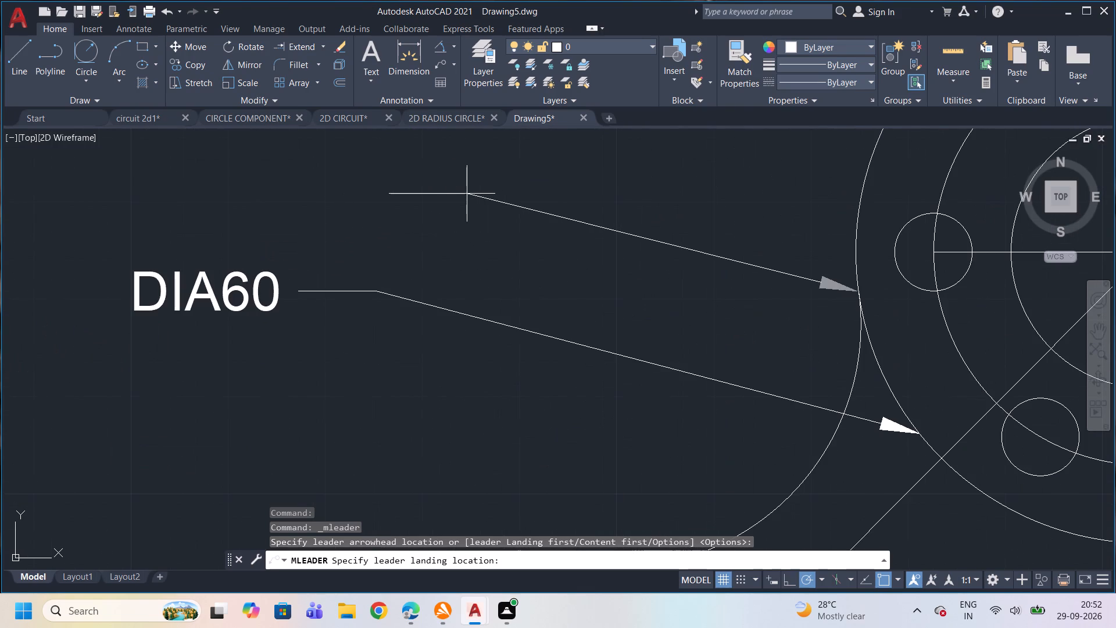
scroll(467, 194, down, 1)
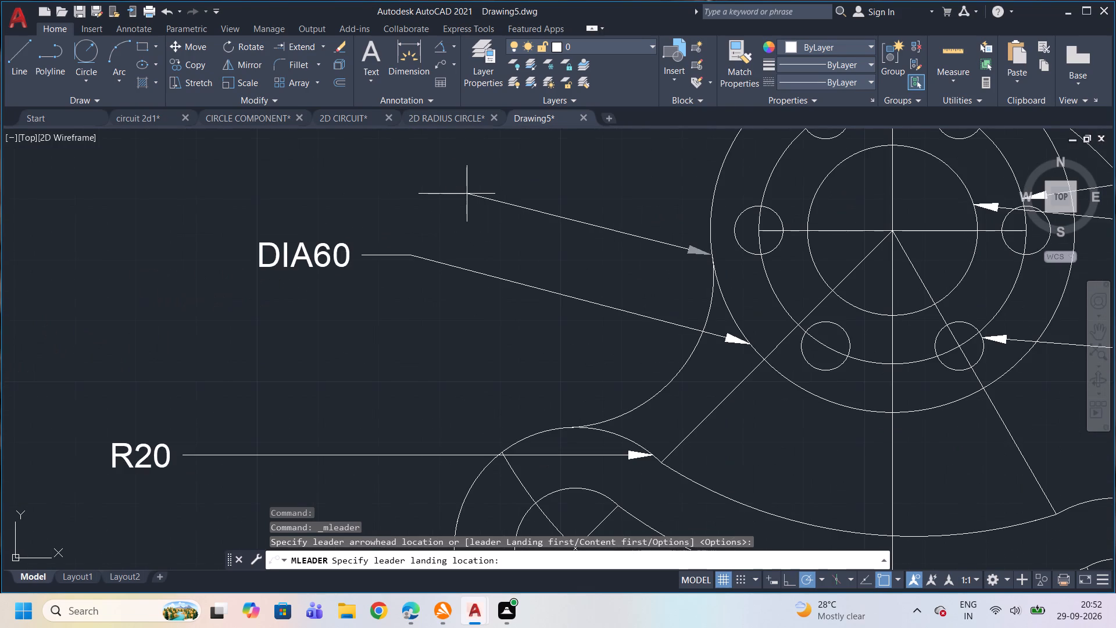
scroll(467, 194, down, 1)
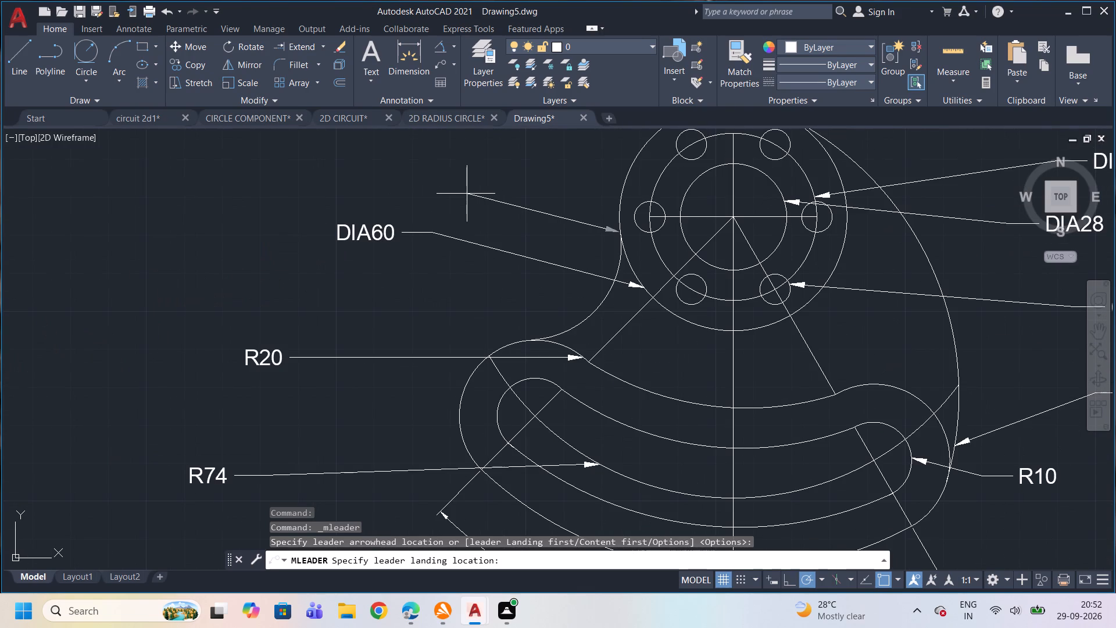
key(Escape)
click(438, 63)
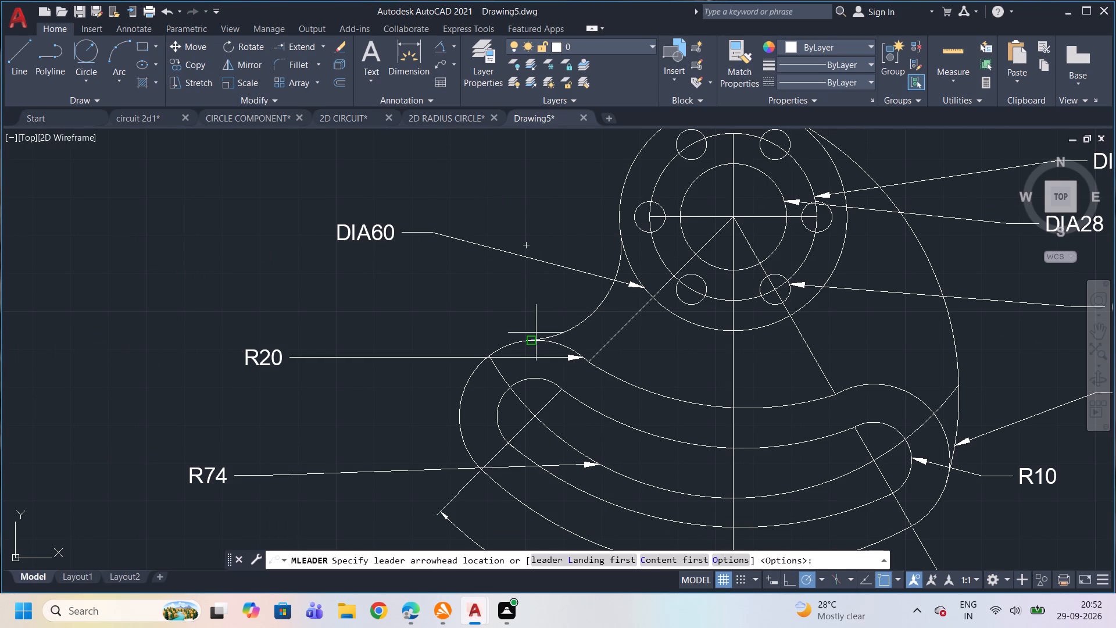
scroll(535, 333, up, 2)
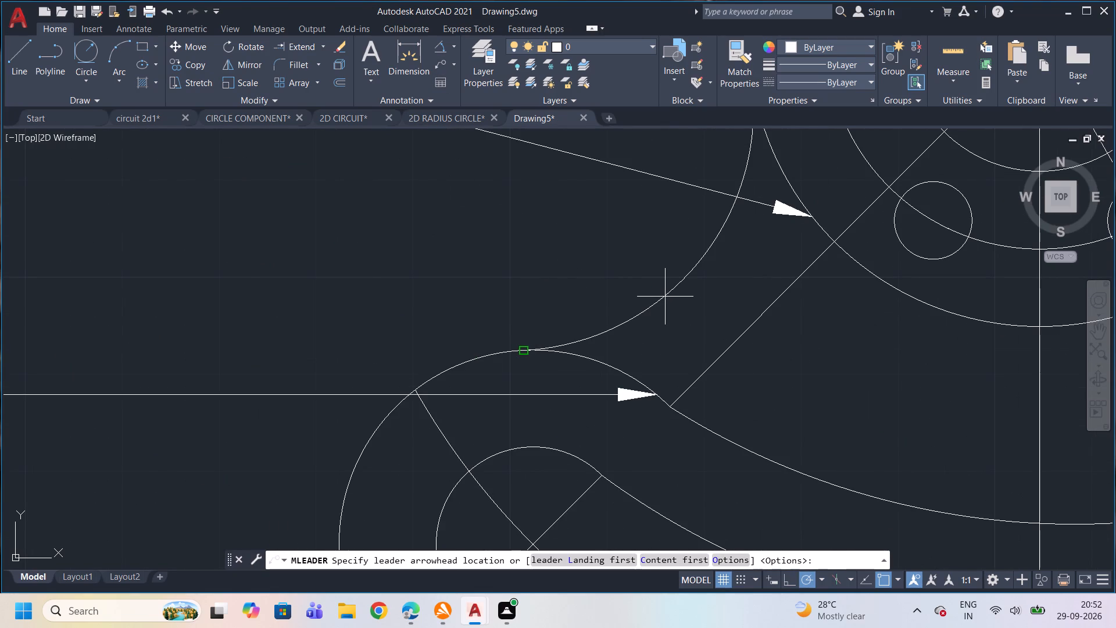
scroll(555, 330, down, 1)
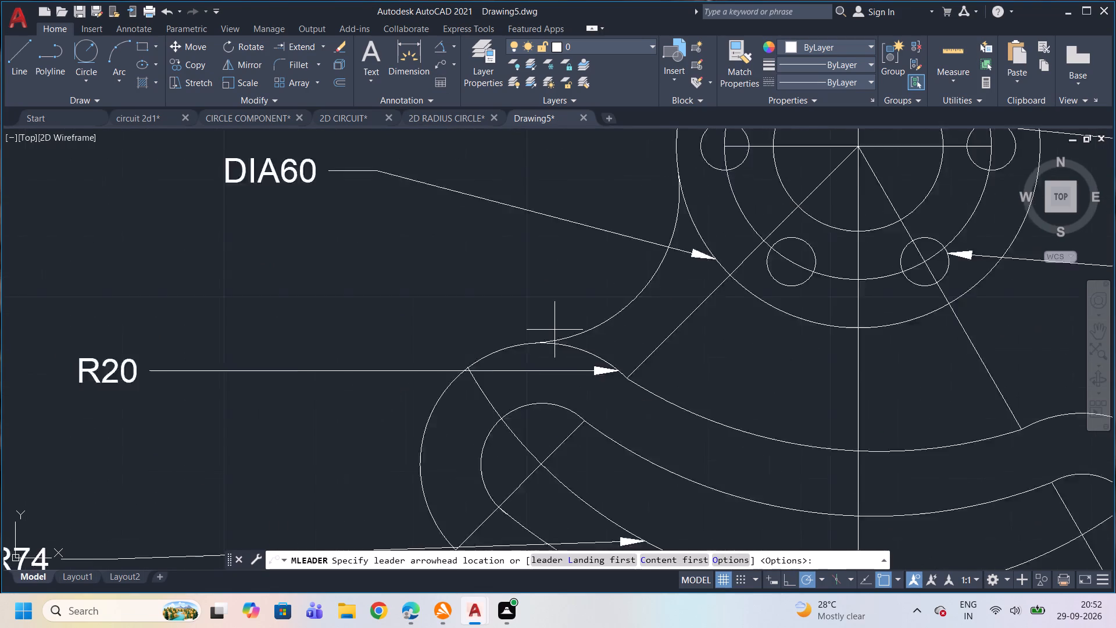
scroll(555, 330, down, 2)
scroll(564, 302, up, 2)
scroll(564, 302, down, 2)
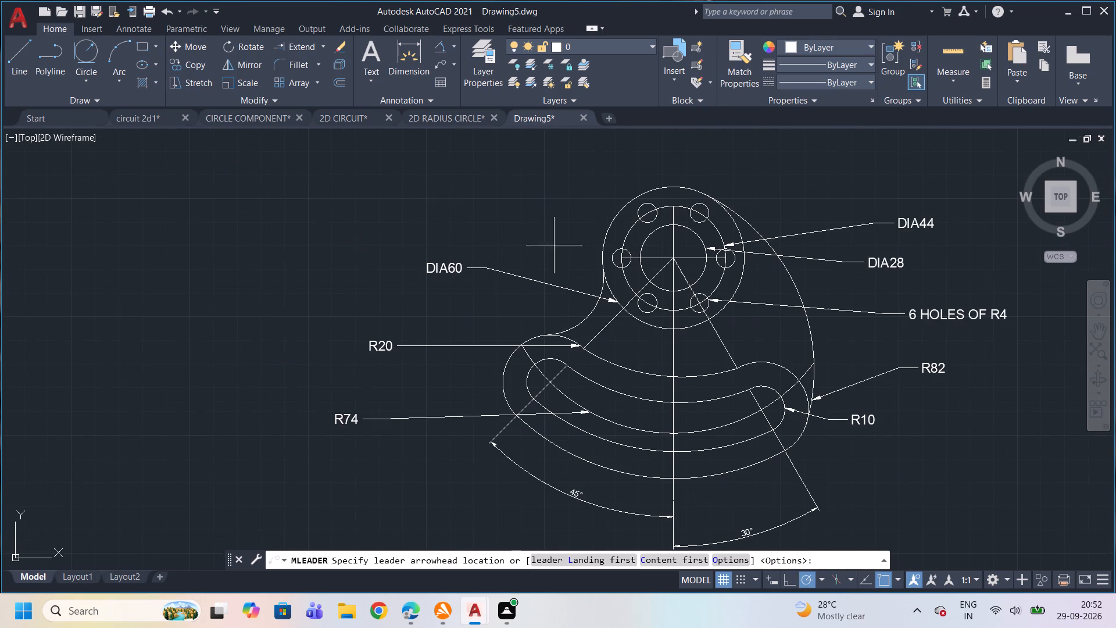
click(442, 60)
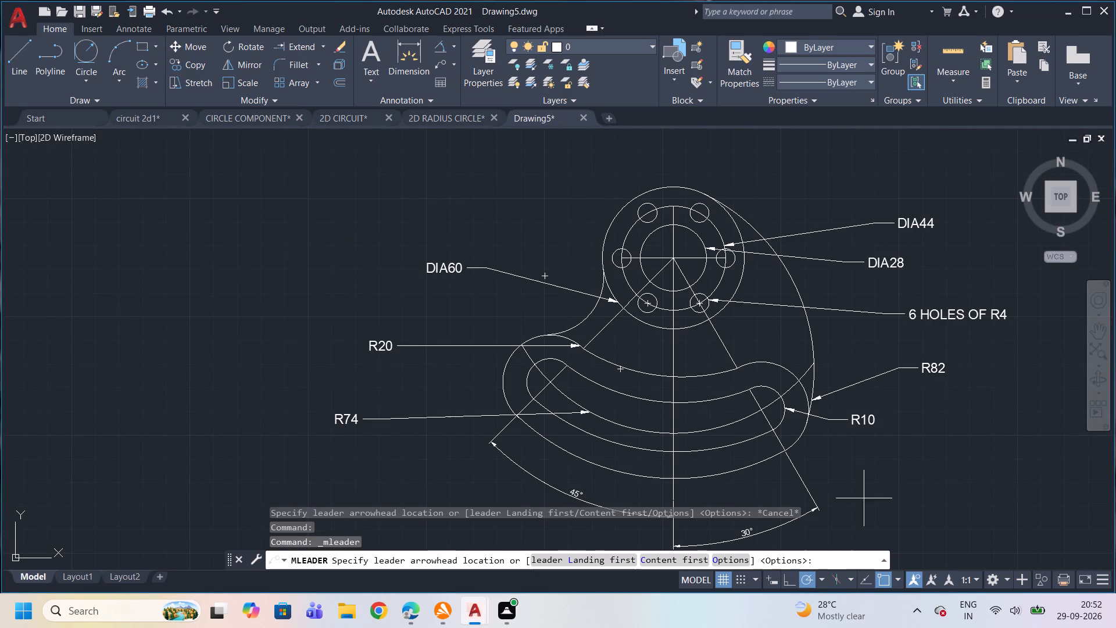
Turn on the Quadrant object snap.
click(895, 577)
click(883, 399)
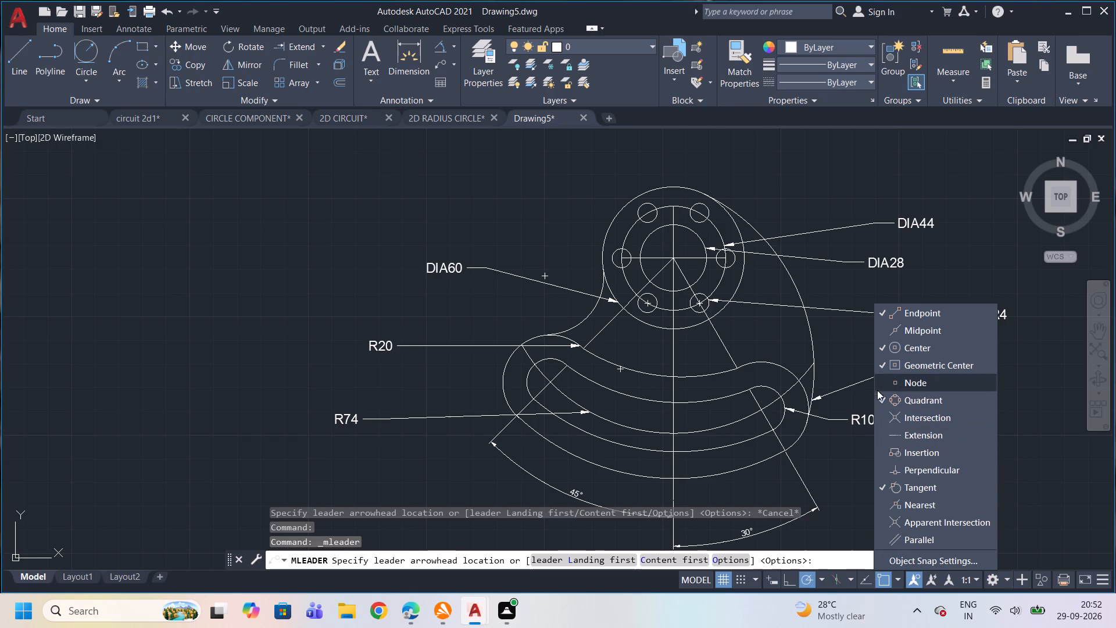
click(298, 297)
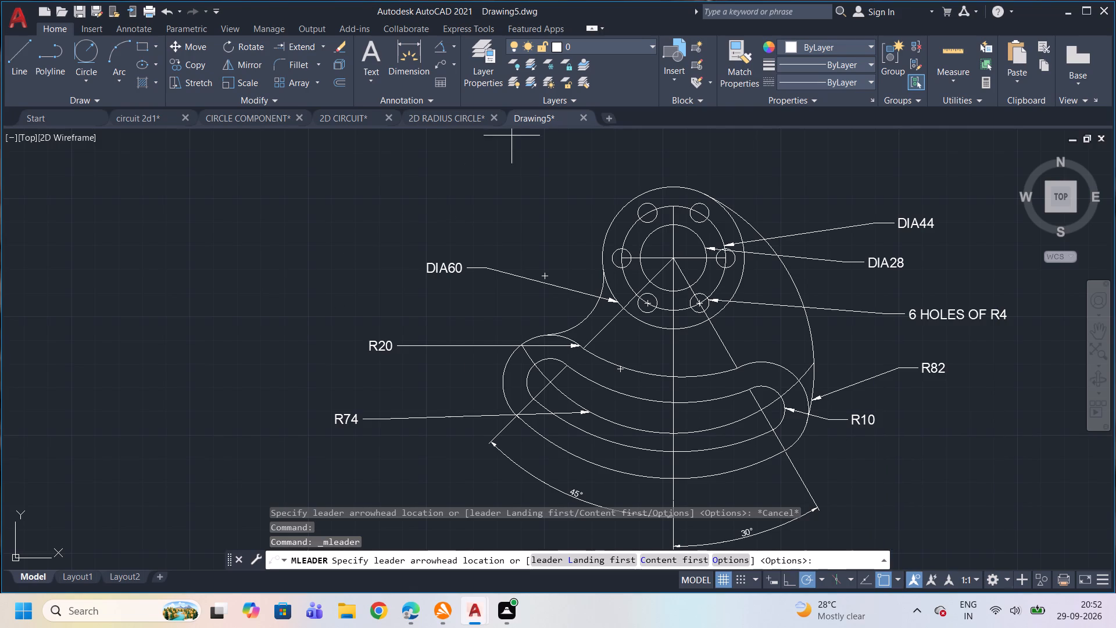
Add a multileader labelled R25 pointing to the upper end of the fillet arc between flange and left lobe, with its text above DIA60.
click(438, 63)
click(452, 62)
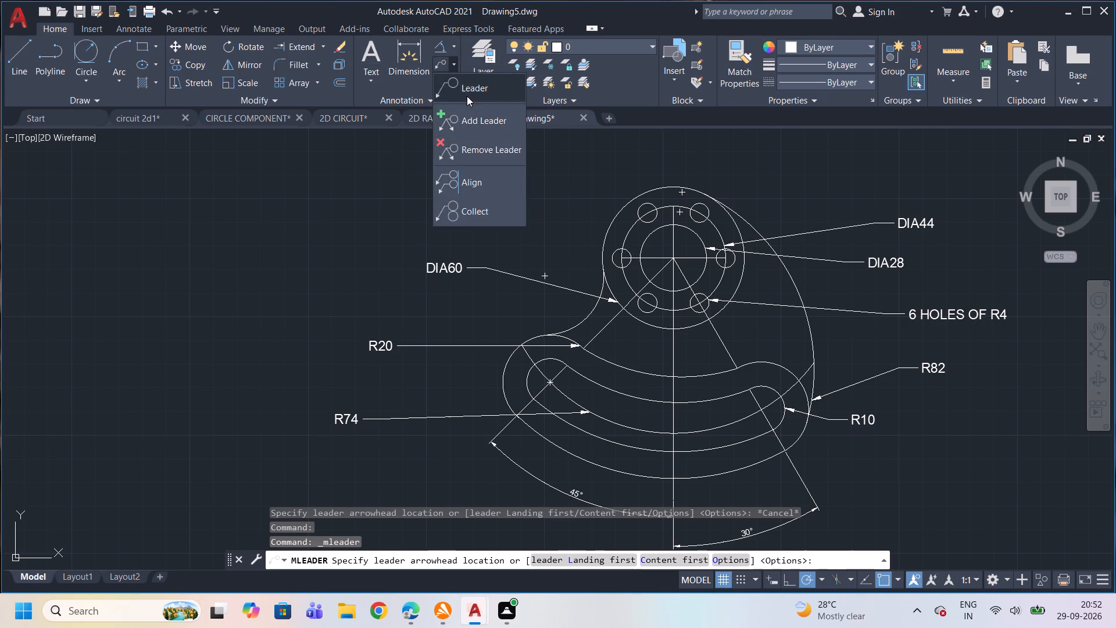
click(467, 96)
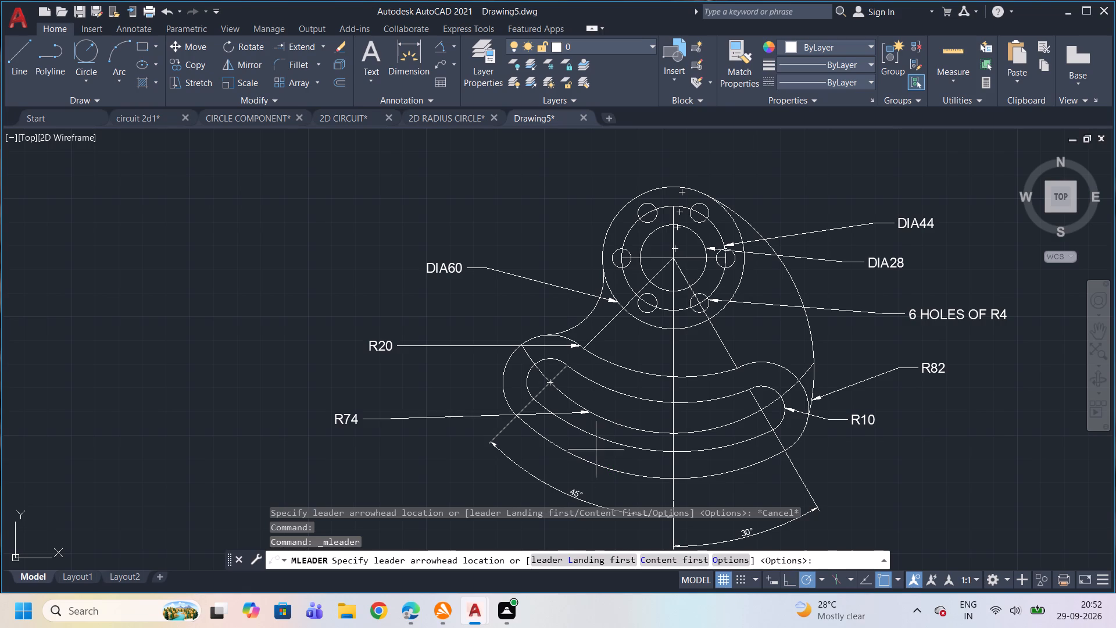
click(591, 311)
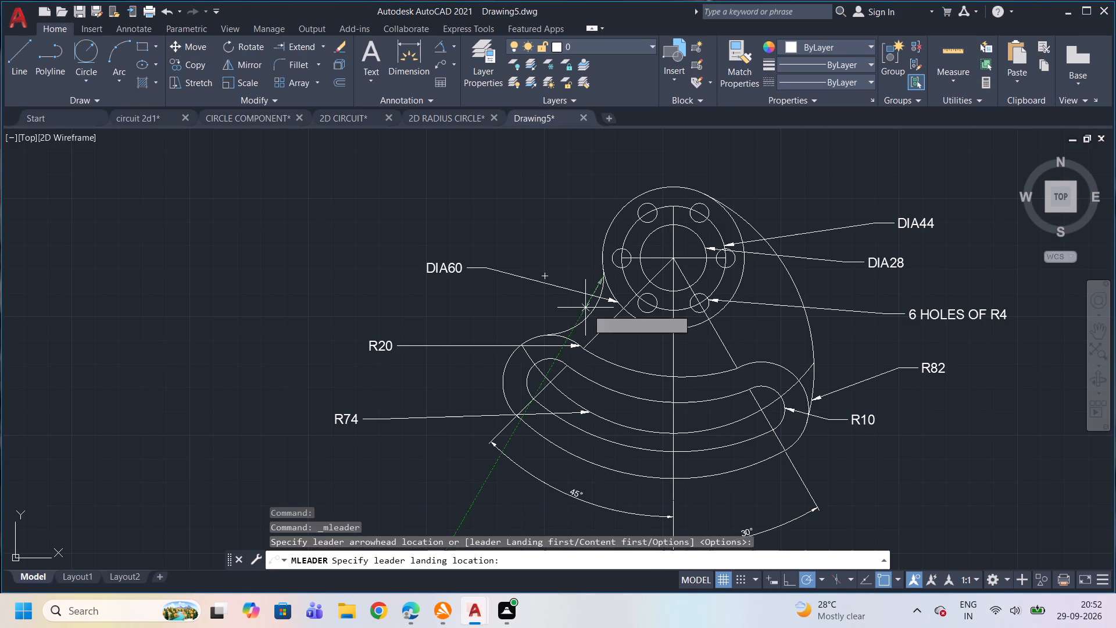
click(449, 222)
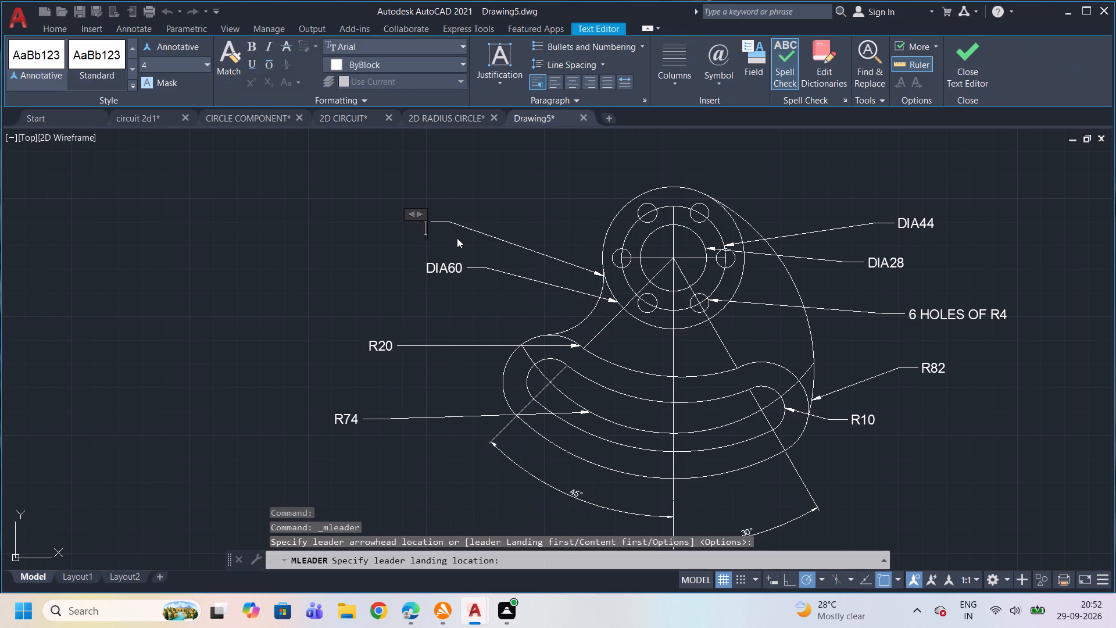
key(r)
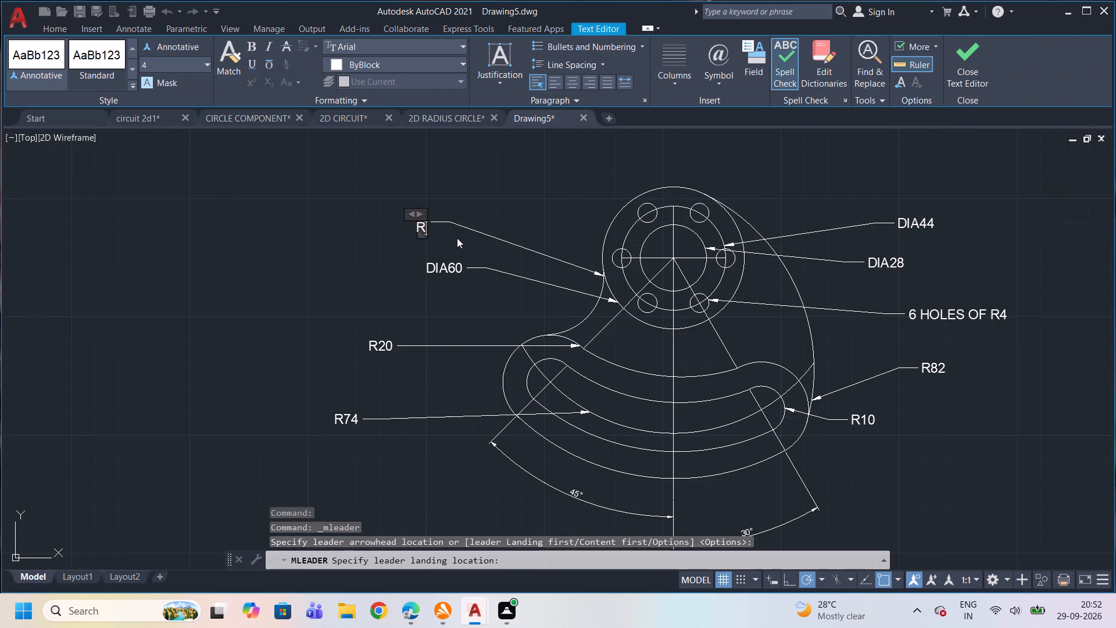
text(25)
click(457, 238)
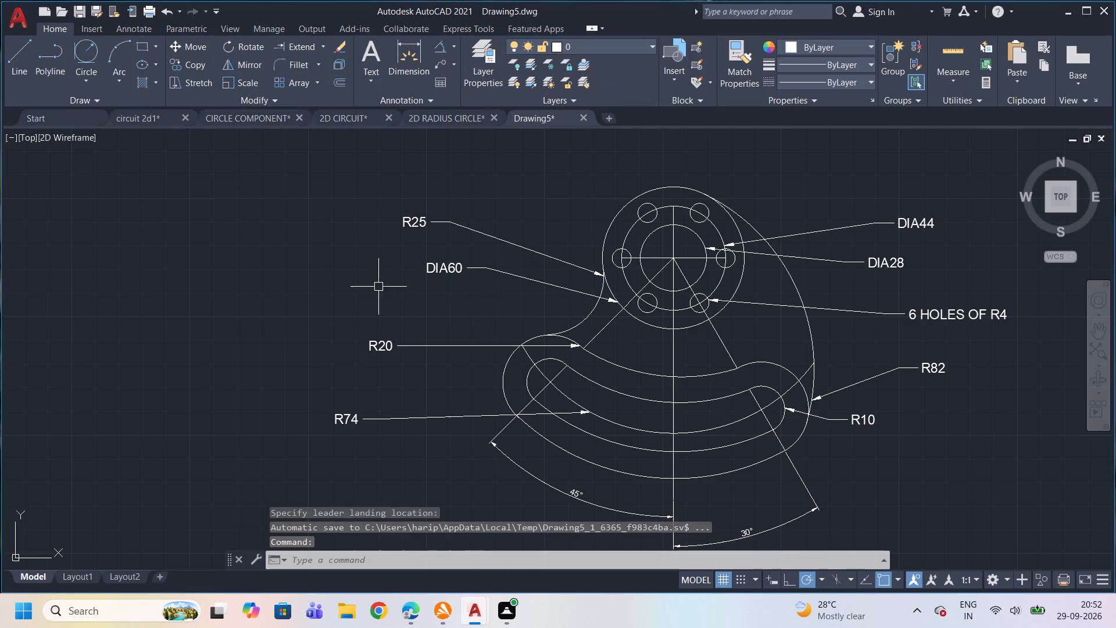
scroll(387, 334, down, 1)
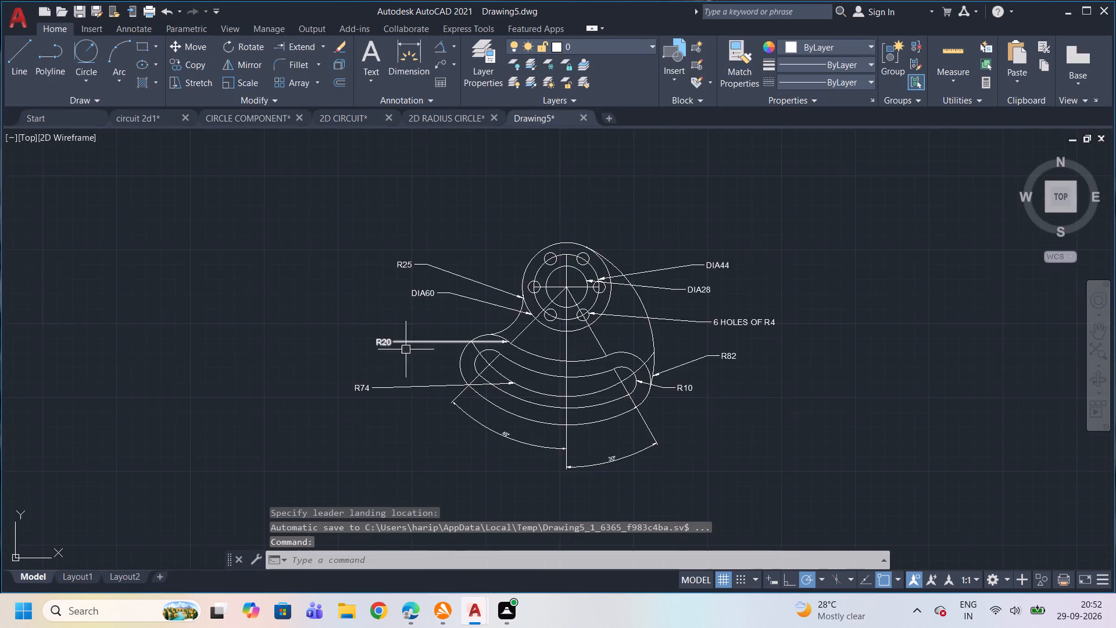
Inspect the finished plate drawing, checking its radius and diameter leaders, hole note and two angular dimensions.
scroll(419, 365, up, 1)
scroll(419, 365, down, 1)
scroll(438, 408, up, 1)
scroll(438, 408, down, 1)
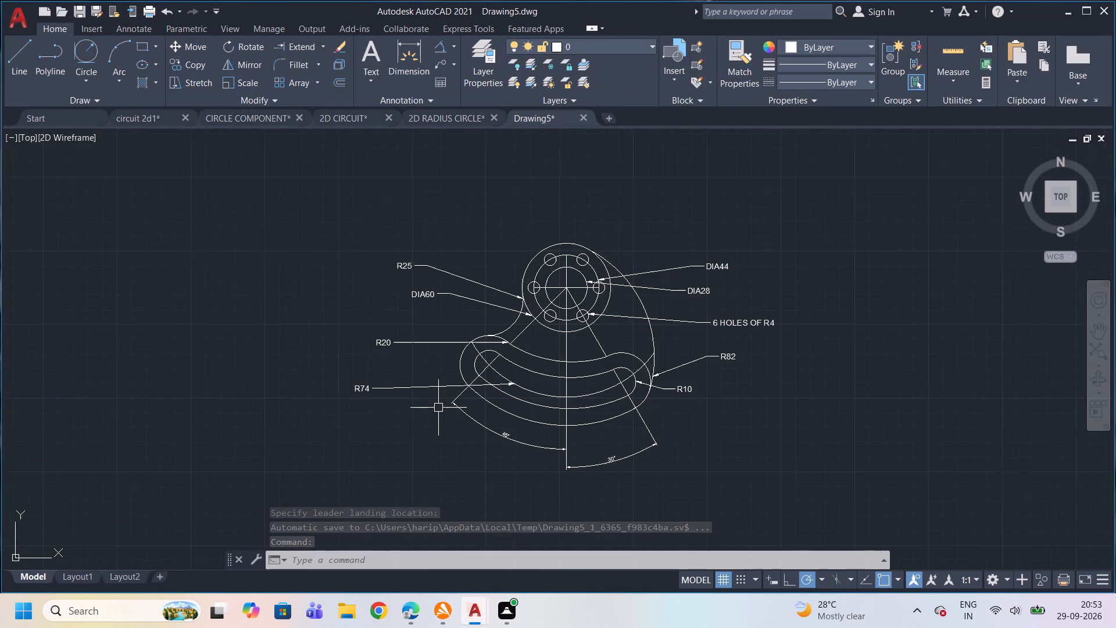
scroll(438, 408, up, 1)
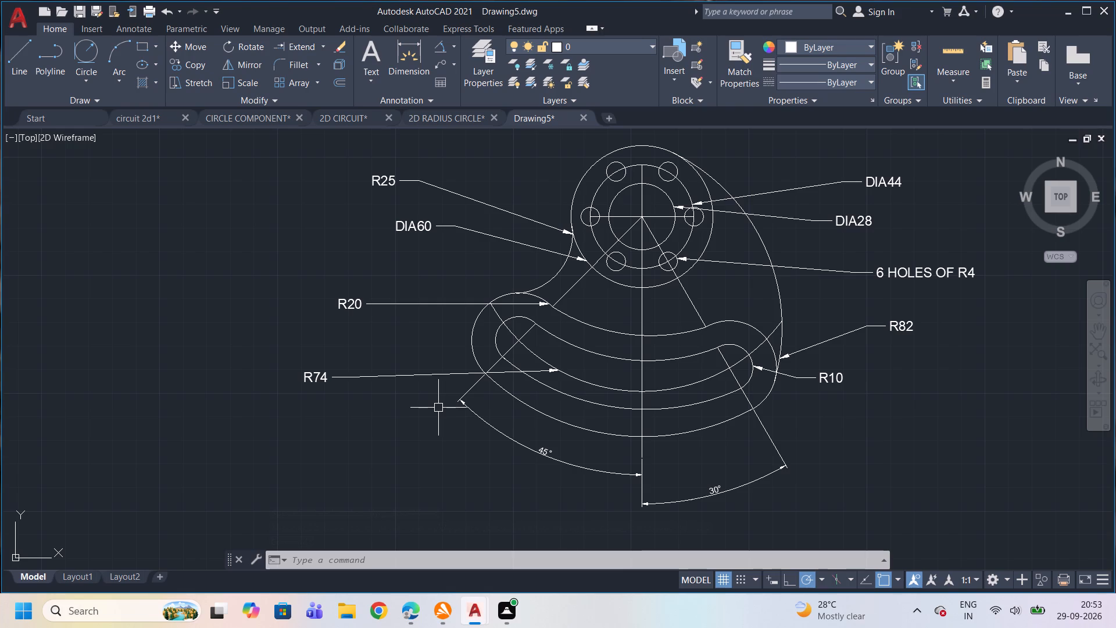
scroll(438, 408, down, 1)
scroll(438, 408, up, 1)
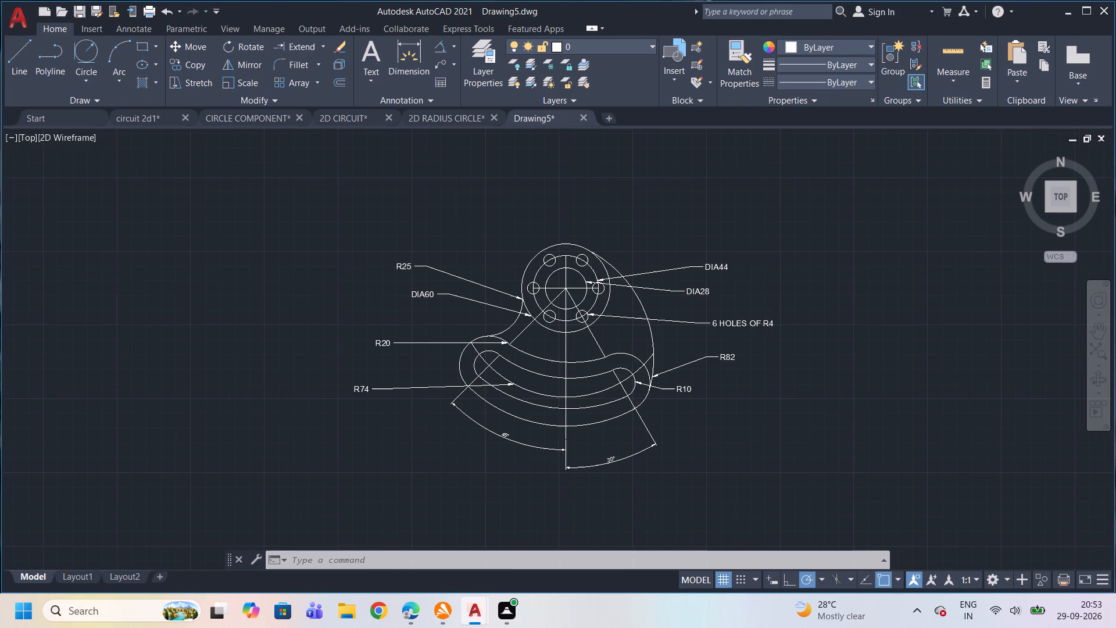
scroll(438, 408, down, 1)
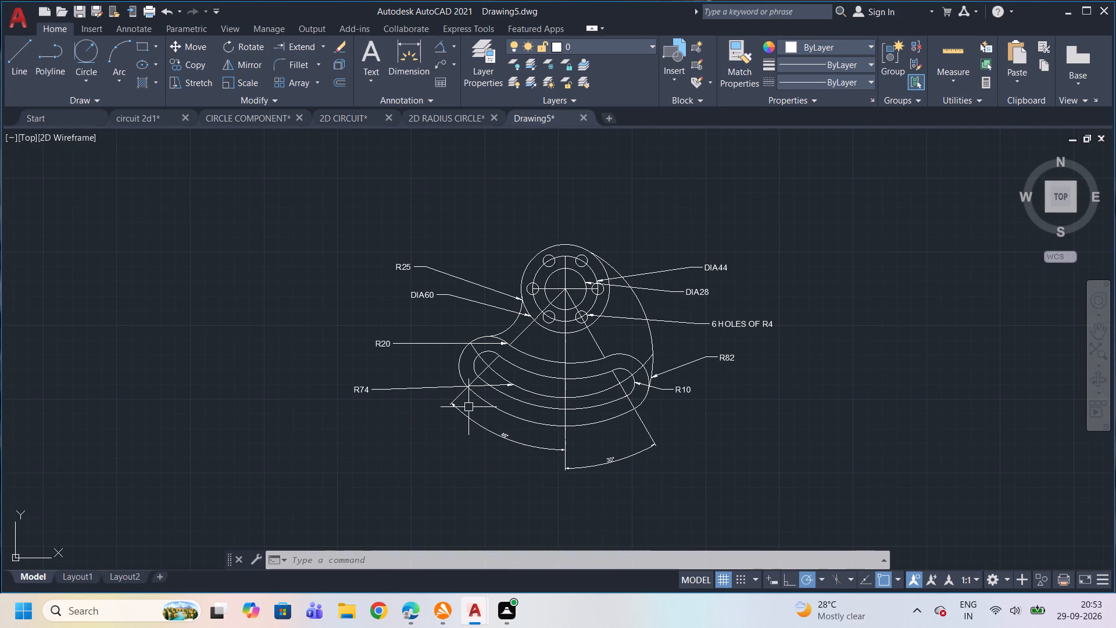
scroll(468, 407, up, 1)
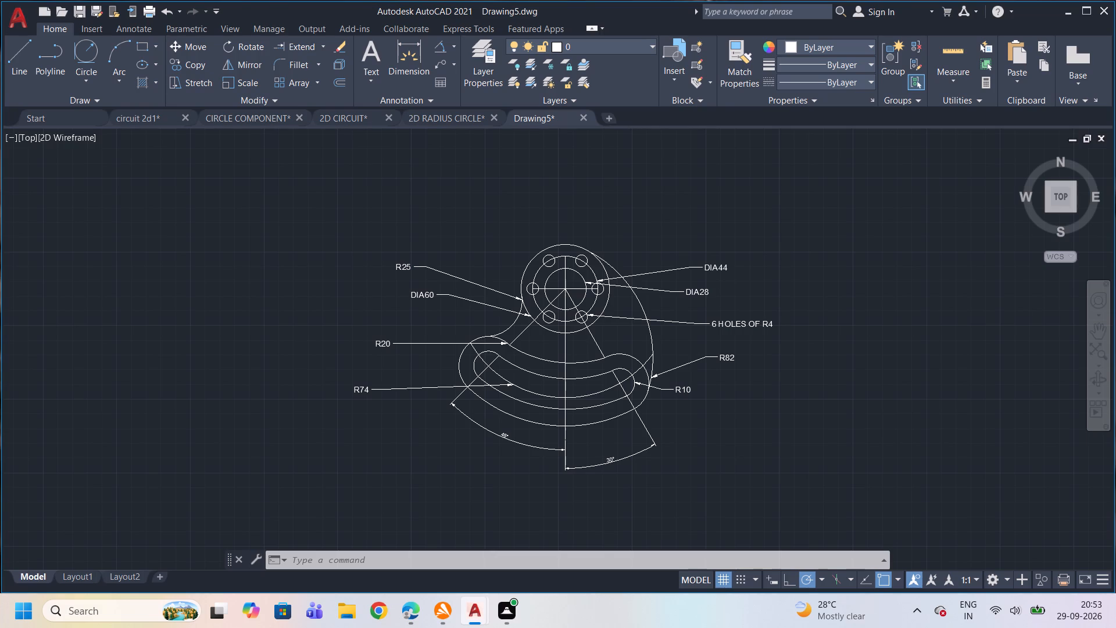
scroll(468, 407, down, 1)
scroll(468, 421, up, 1)
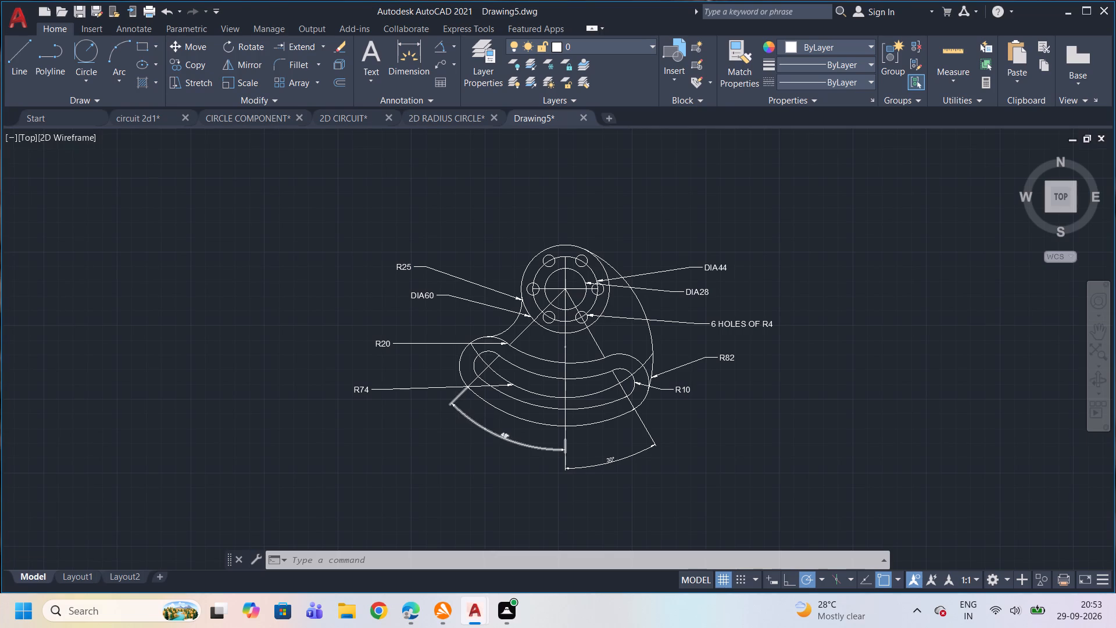
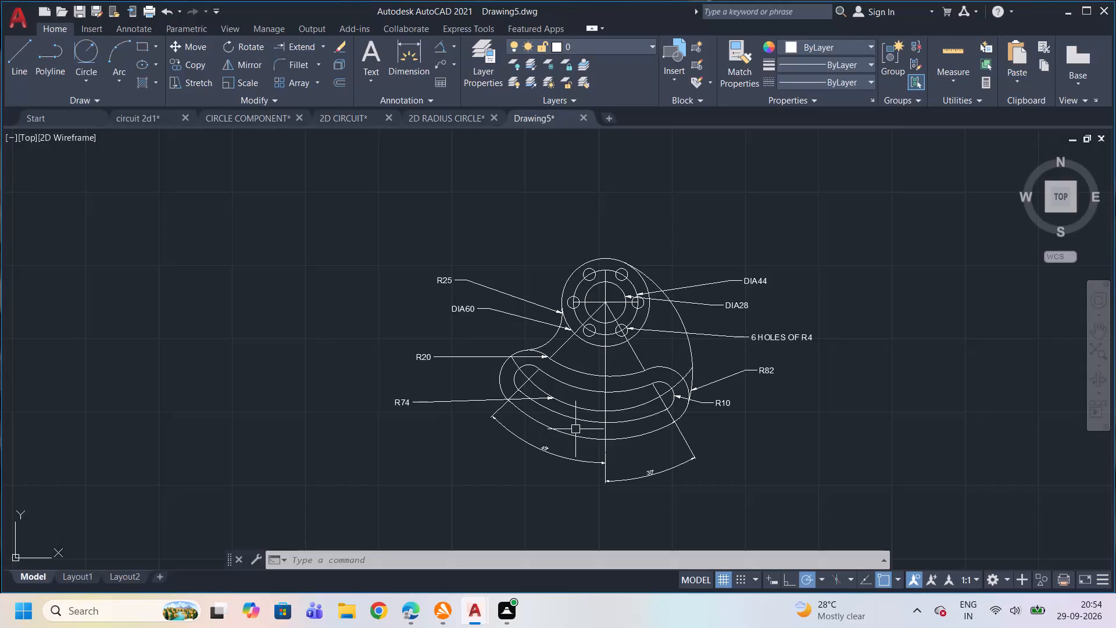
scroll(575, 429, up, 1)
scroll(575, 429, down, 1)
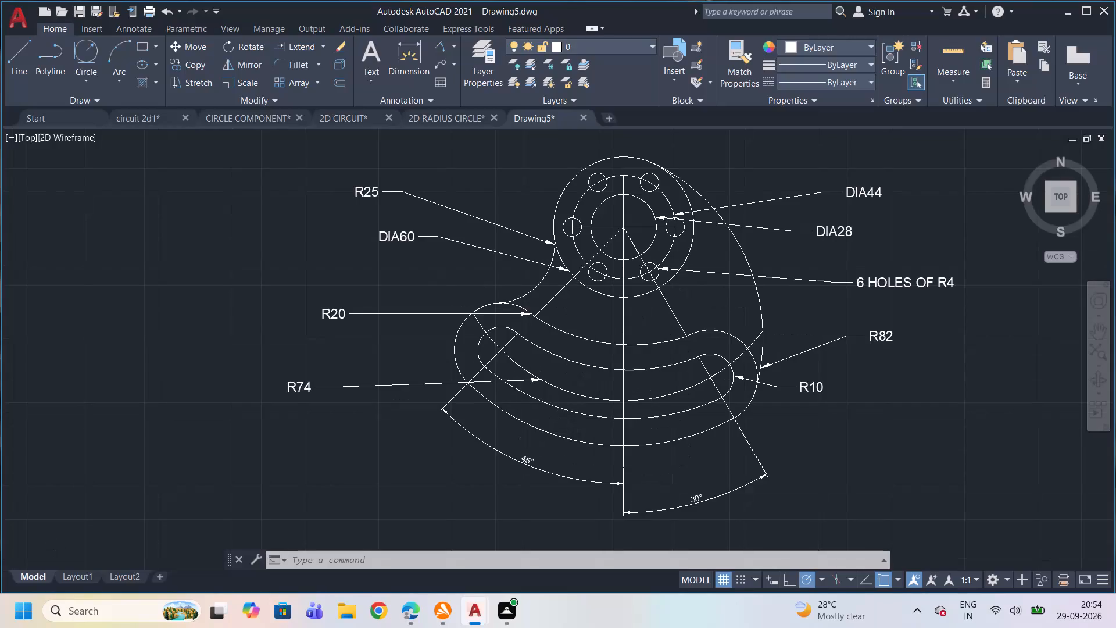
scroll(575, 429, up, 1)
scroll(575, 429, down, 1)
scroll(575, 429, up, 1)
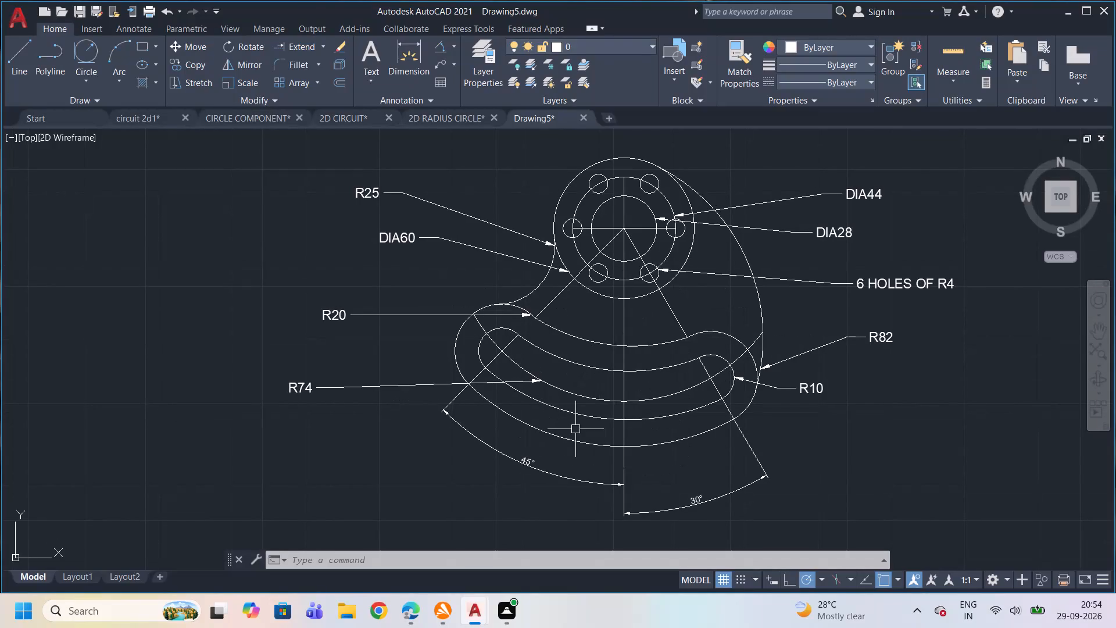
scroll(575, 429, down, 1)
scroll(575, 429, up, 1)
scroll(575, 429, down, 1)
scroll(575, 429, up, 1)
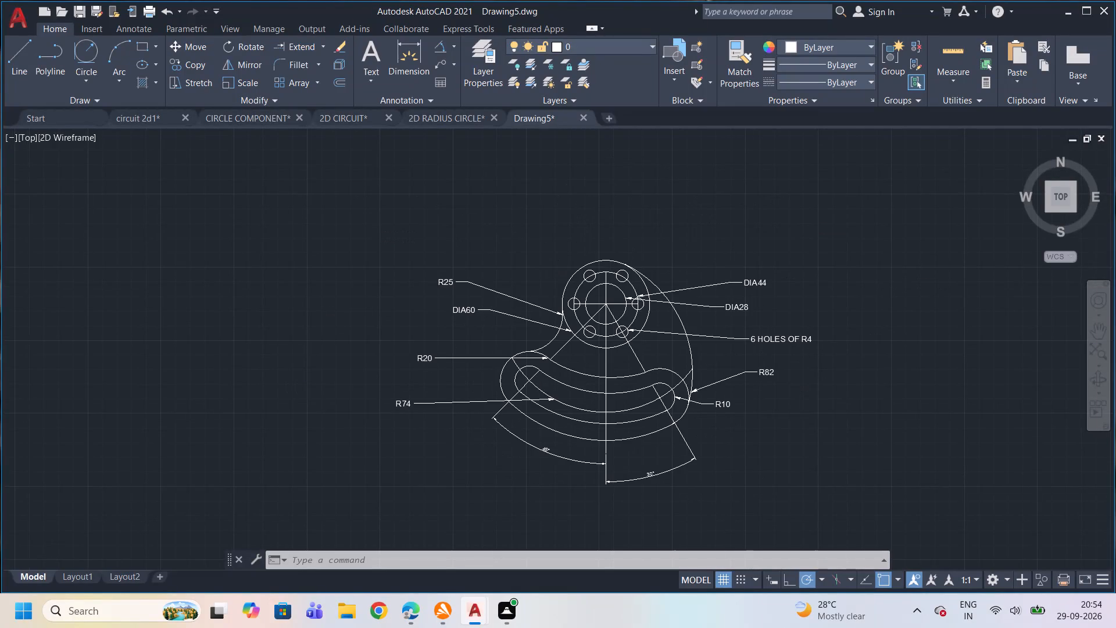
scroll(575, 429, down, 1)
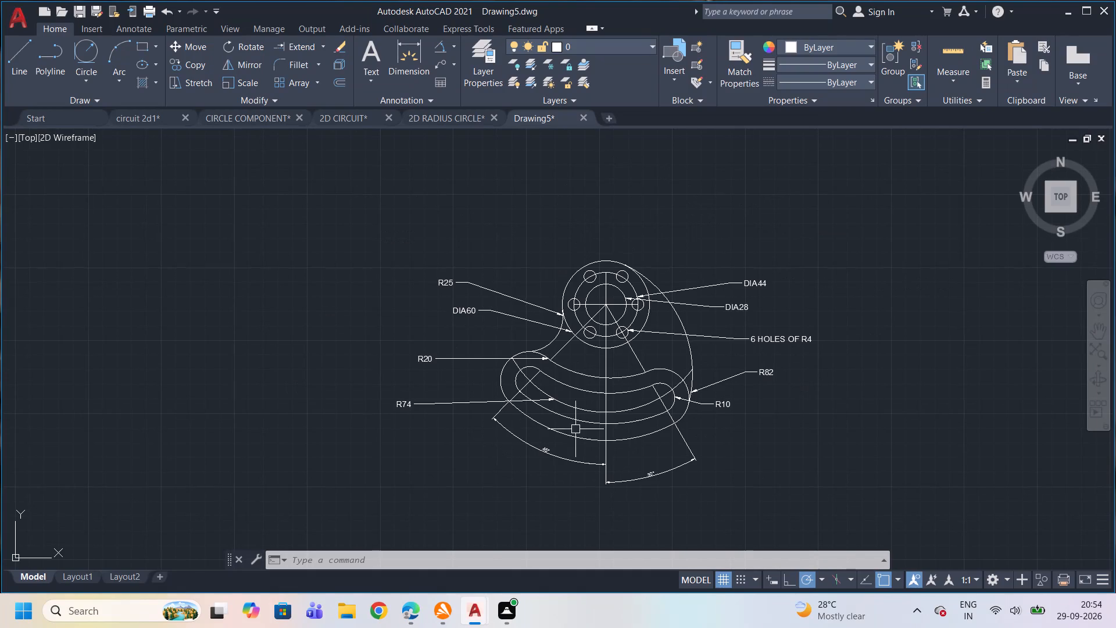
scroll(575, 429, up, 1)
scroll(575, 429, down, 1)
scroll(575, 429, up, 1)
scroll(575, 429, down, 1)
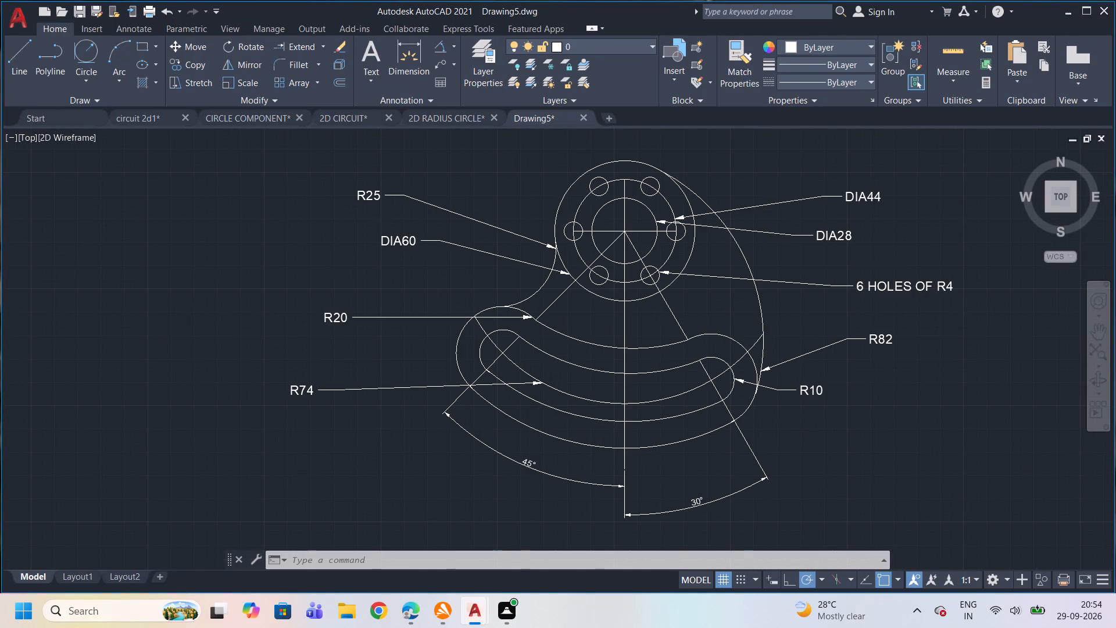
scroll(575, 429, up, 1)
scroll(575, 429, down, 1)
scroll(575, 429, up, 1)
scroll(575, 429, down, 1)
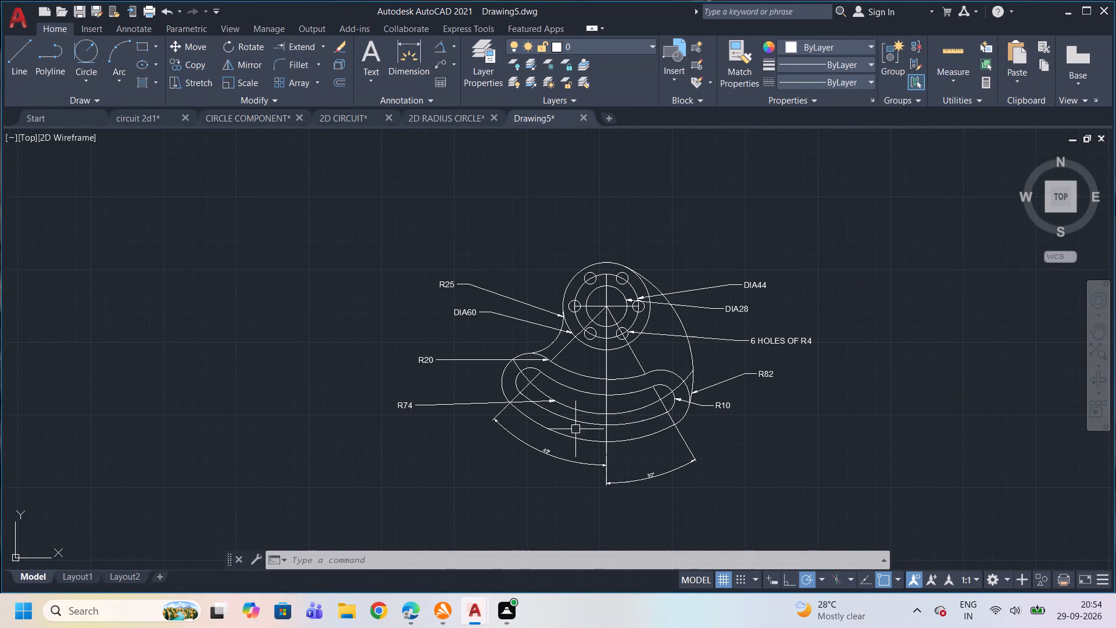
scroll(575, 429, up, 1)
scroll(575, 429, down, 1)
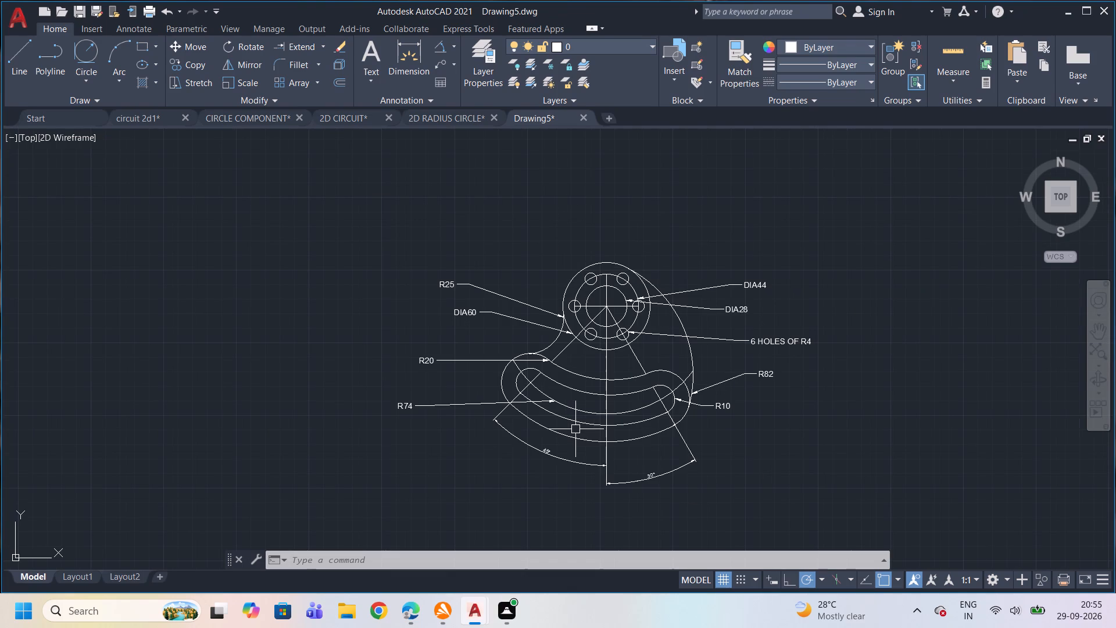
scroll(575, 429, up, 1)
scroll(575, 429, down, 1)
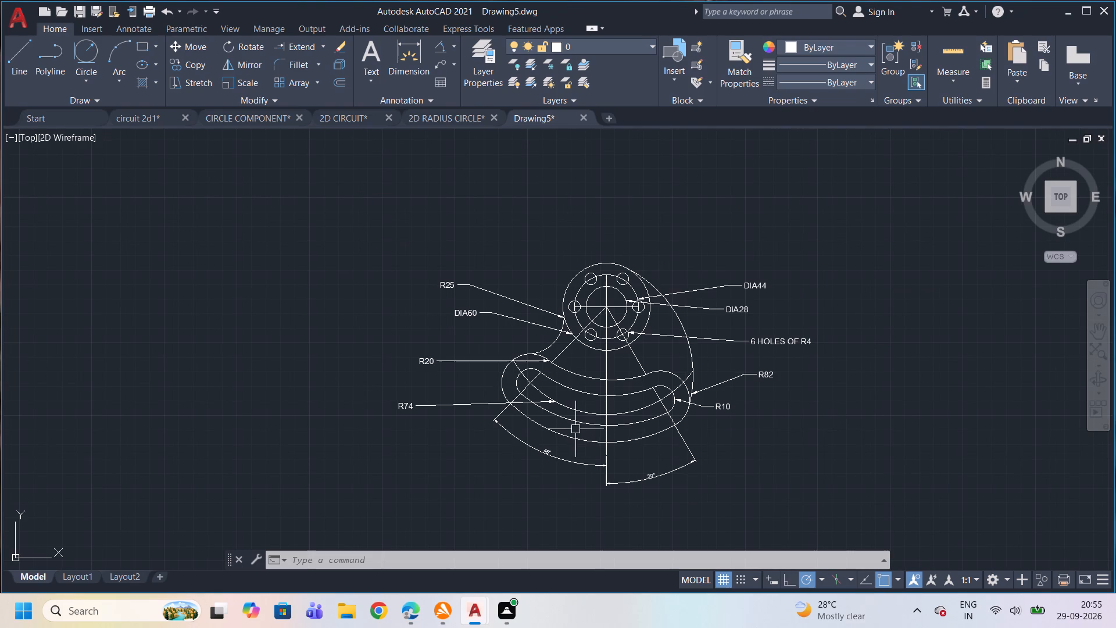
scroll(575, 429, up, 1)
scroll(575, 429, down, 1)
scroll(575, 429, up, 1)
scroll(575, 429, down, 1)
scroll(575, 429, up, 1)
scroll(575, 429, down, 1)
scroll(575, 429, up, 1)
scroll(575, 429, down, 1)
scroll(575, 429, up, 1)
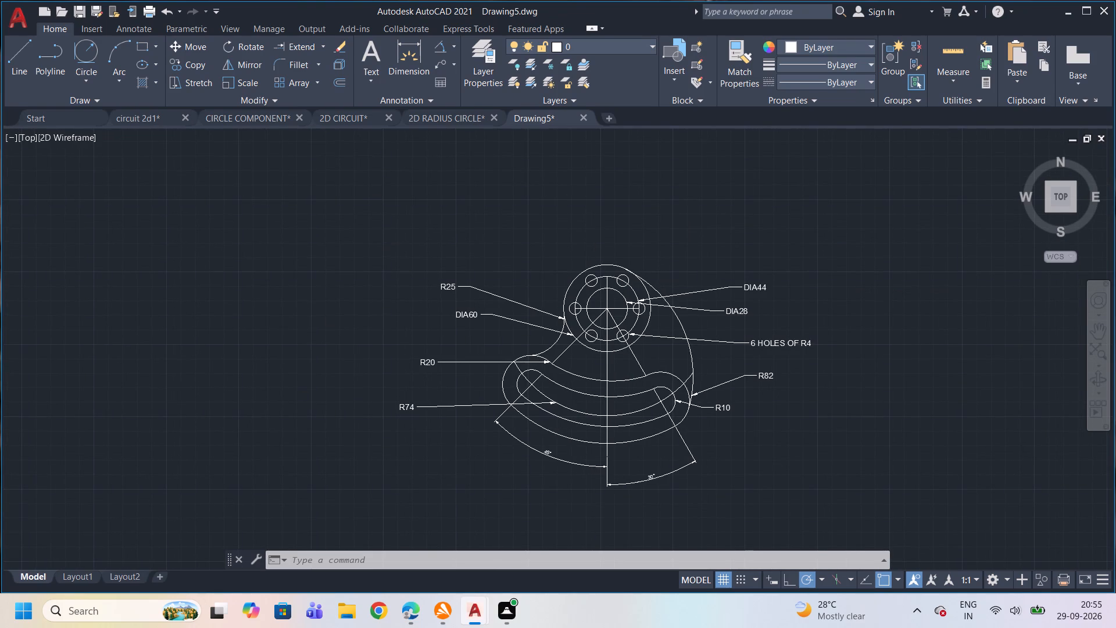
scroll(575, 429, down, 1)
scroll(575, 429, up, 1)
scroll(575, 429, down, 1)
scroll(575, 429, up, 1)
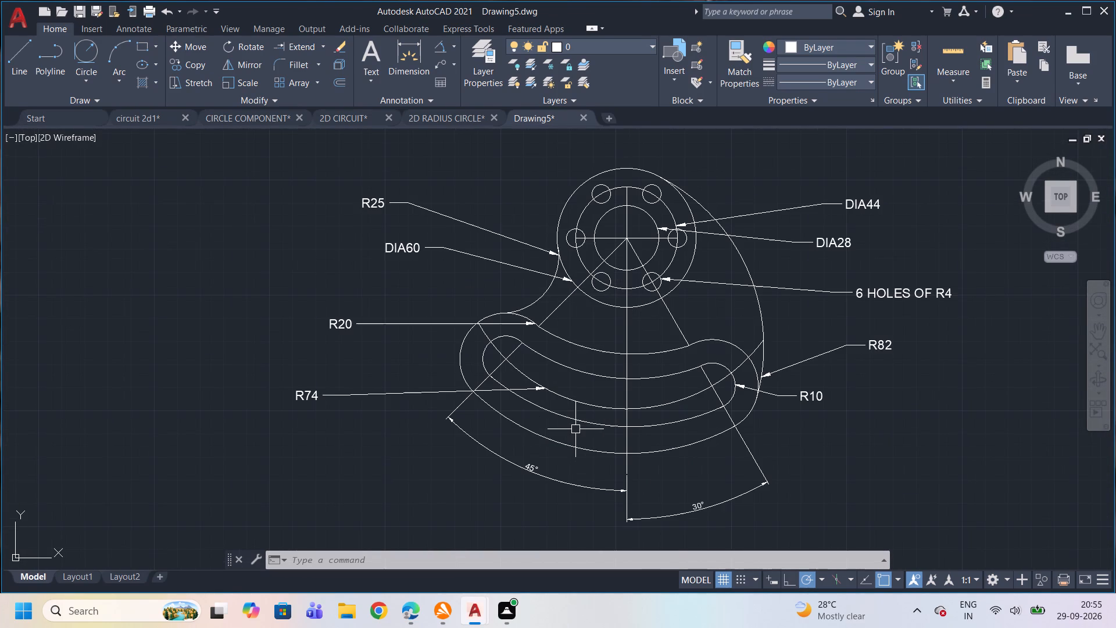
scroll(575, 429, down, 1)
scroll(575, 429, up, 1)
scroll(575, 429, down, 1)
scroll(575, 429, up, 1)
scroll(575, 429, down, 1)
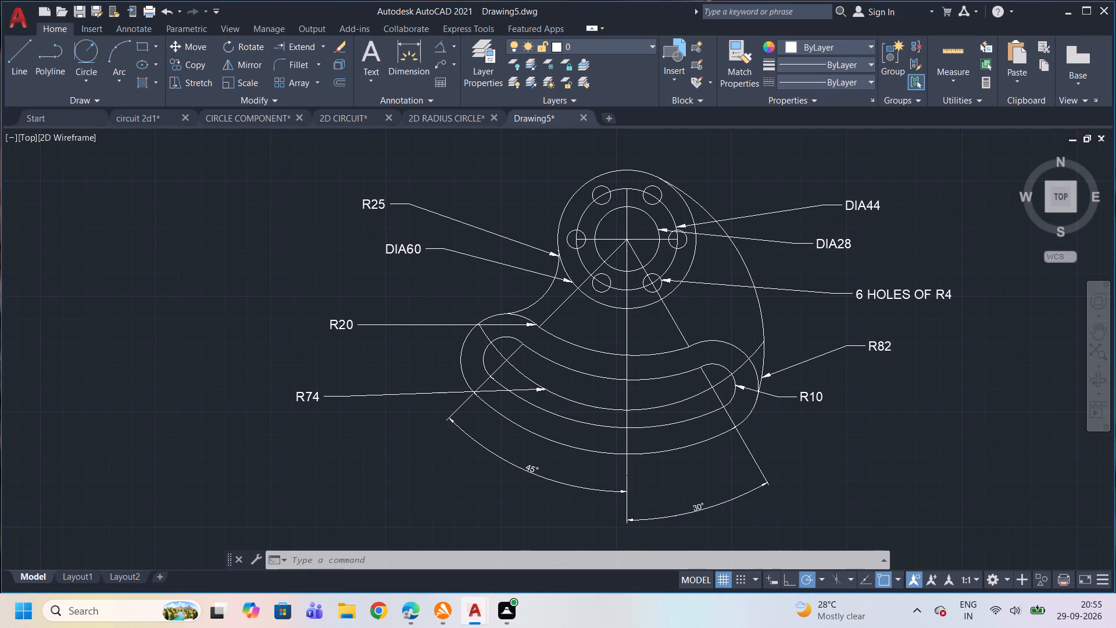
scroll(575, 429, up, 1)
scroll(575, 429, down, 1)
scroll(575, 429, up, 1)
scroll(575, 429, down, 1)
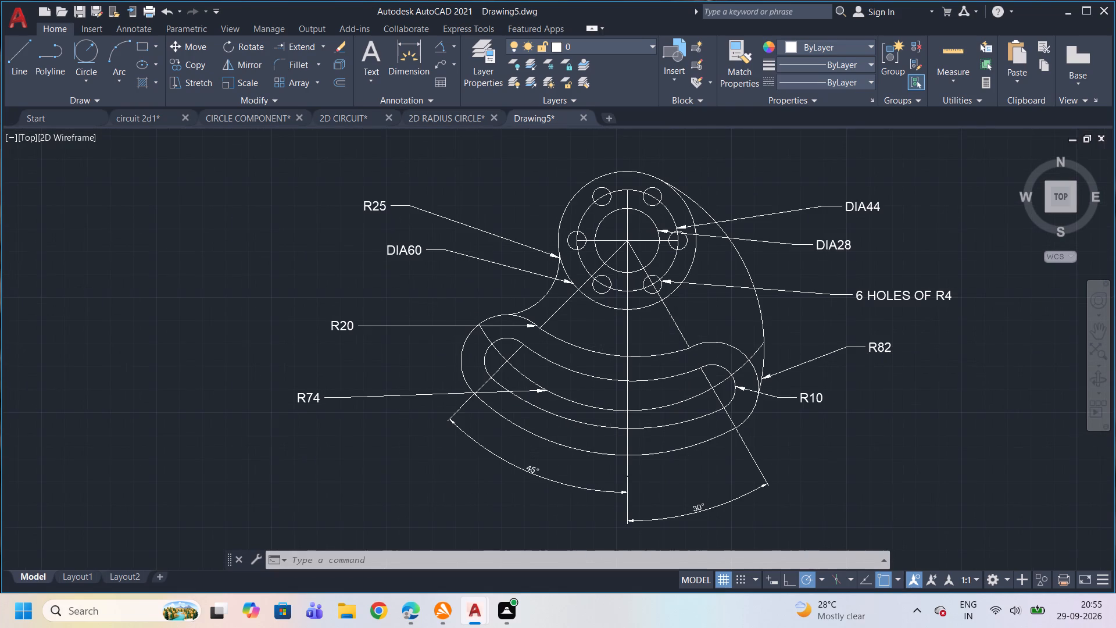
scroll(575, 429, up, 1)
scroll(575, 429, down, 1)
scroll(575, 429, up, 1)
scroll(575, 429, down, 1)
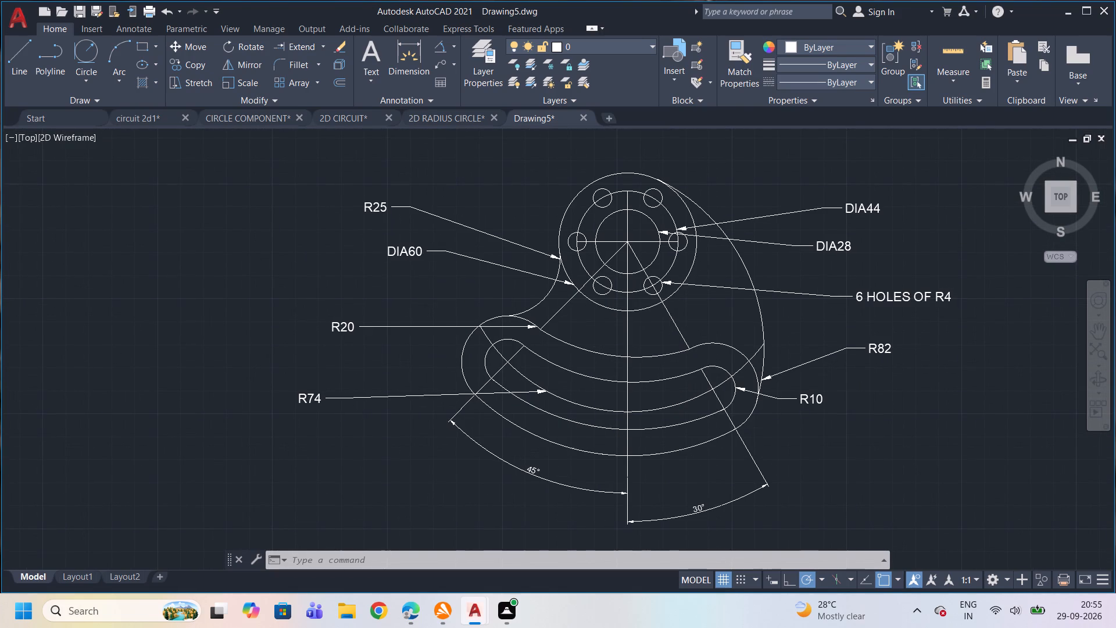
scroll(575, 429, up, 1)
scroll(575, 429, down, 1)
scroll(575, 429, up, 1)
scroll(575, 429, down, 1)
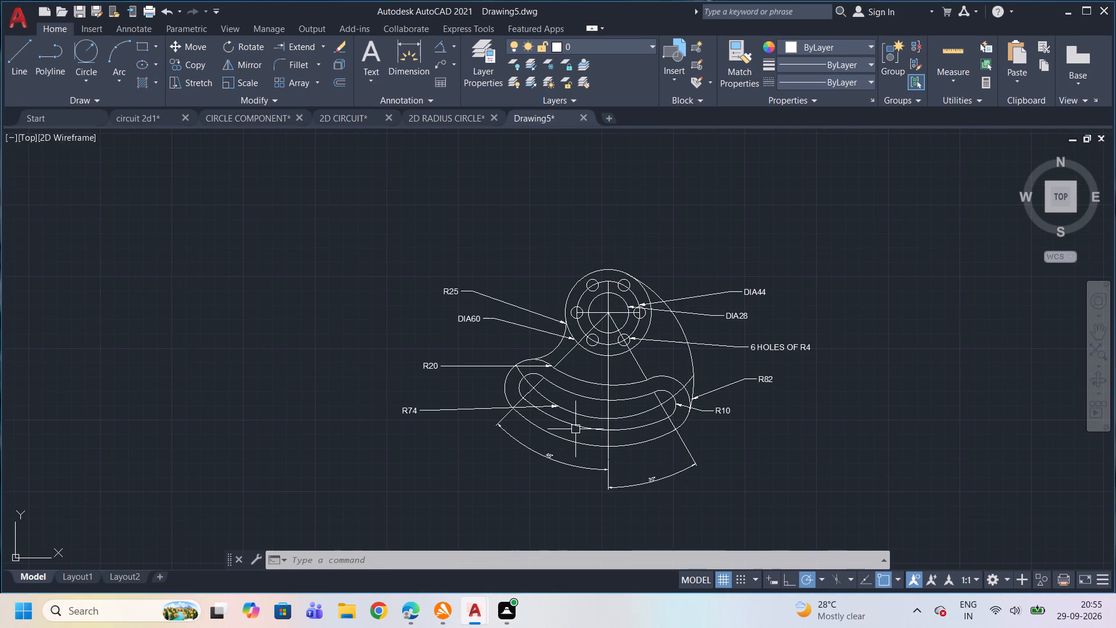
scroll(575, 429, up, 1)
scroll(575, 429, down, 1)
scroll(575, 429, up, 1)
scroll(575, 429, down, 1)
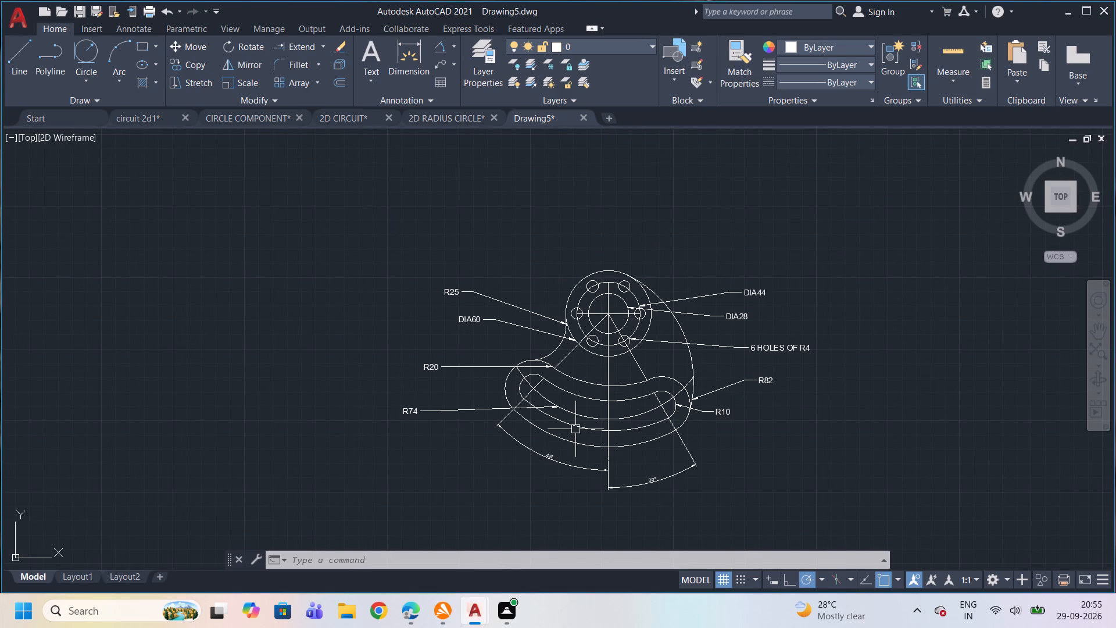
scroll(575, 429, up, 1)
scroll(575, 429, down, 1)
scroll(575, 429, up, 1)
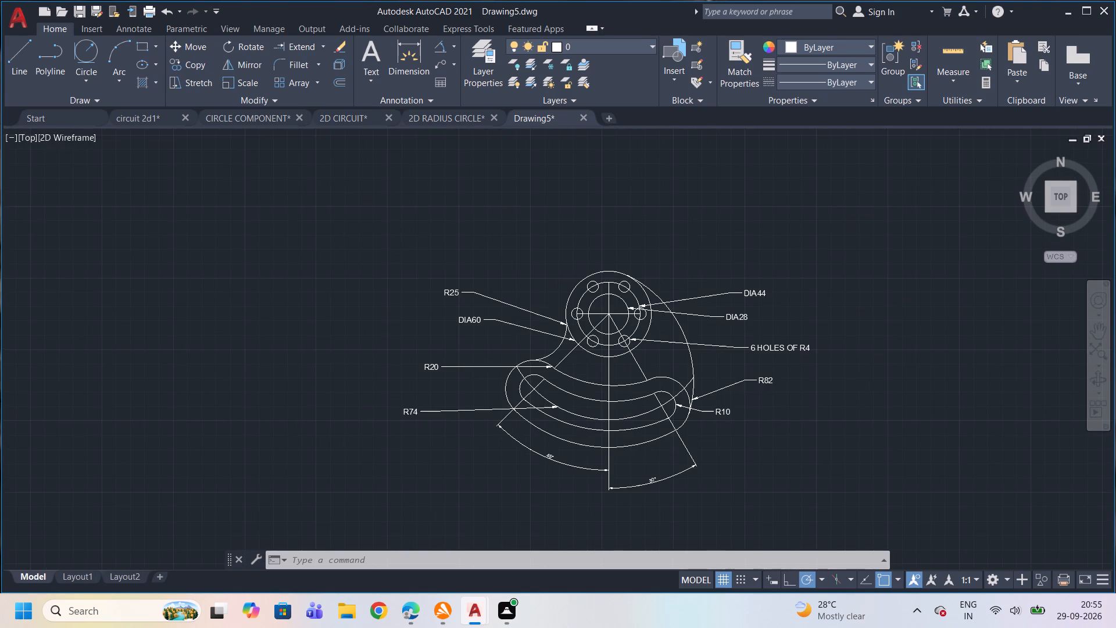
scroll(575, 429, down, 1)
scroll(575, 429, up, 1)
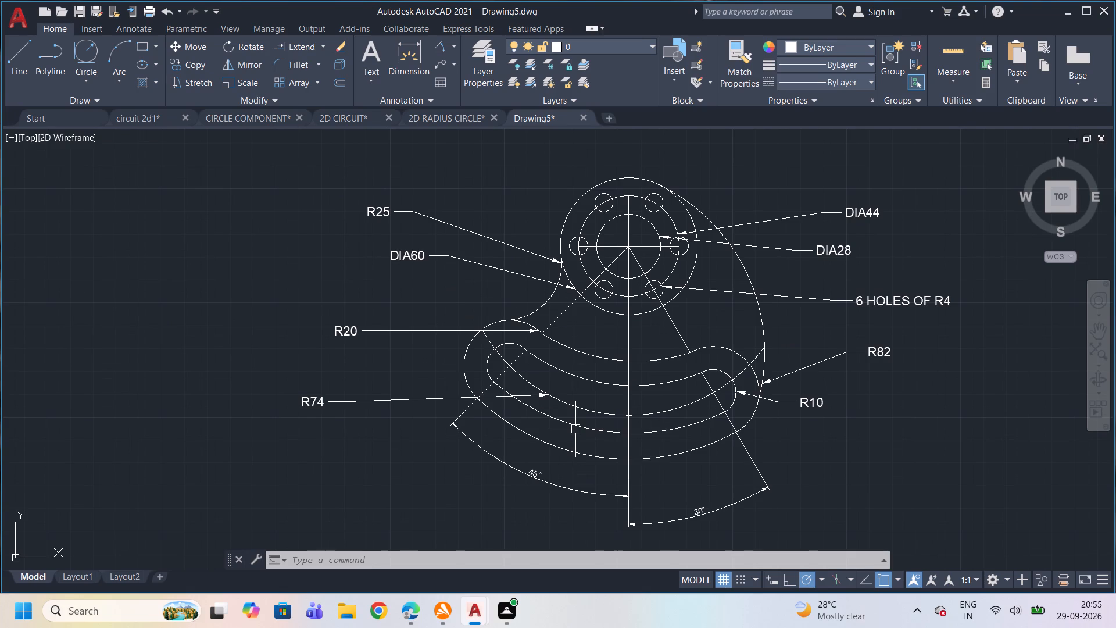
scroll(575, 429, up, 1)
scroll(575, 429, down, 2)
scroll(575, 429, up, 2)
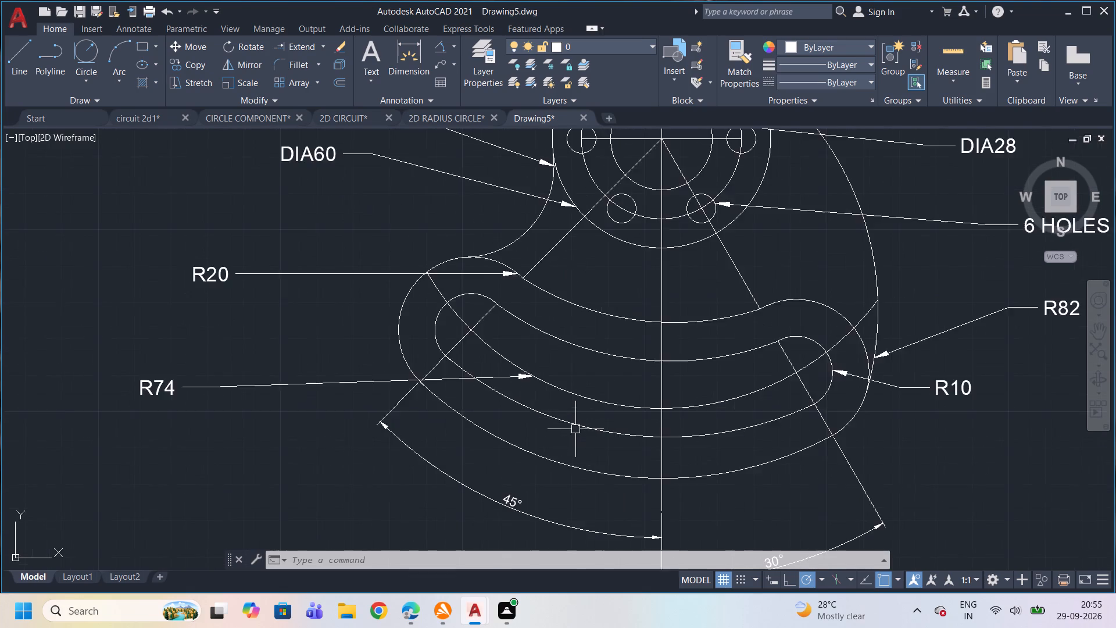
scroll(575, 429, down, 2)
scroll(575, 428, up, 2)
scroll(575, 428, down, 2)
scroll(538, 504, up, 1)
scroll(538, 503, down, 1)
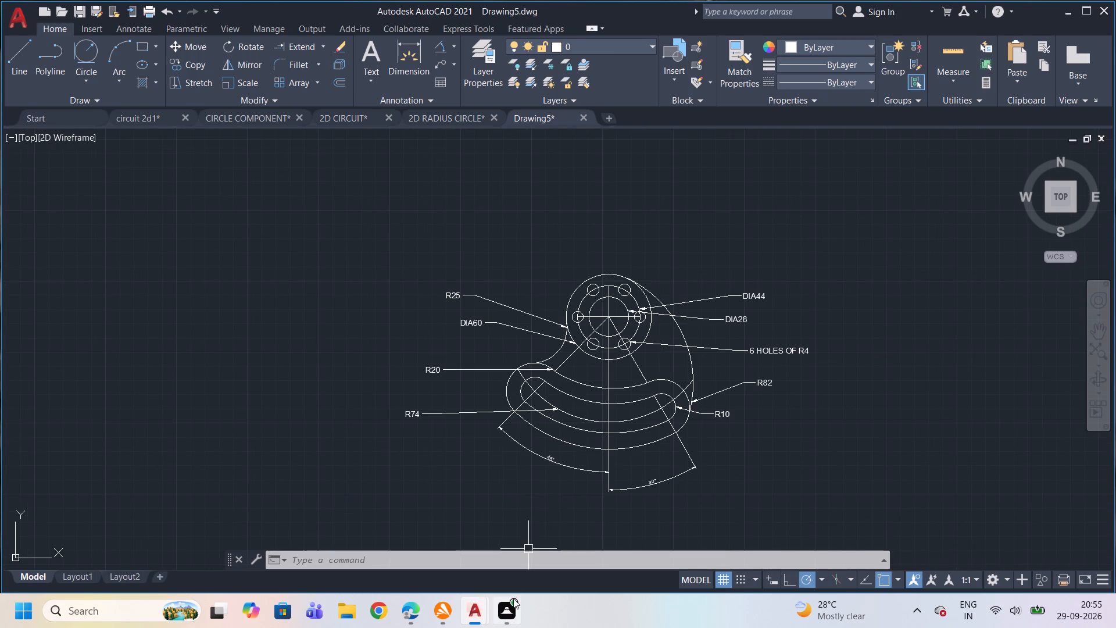
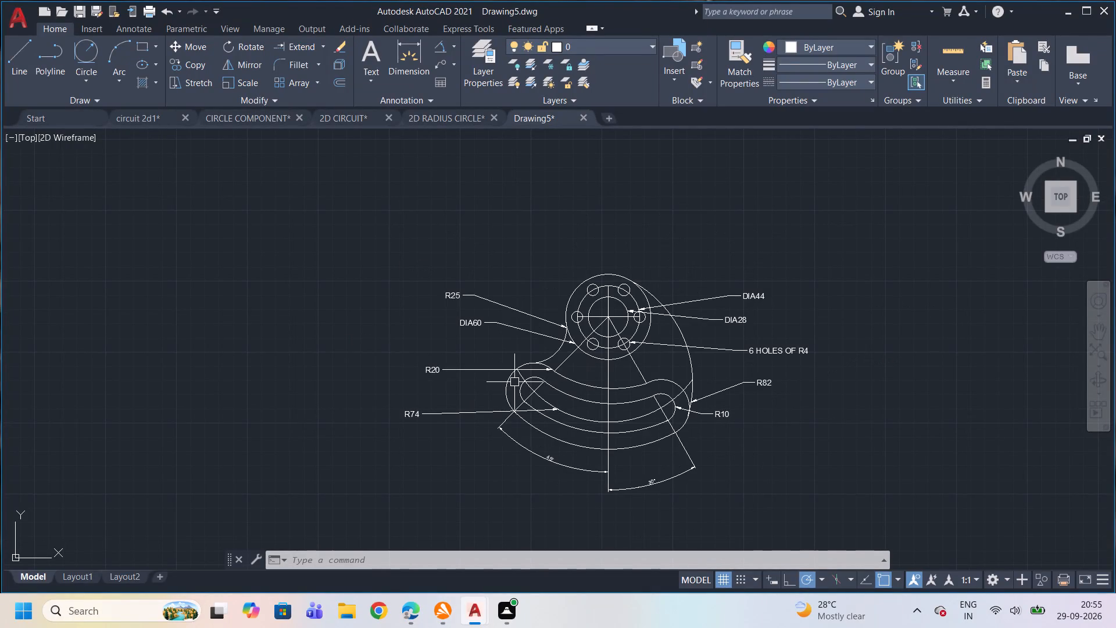
Start saving the drawing to the Documents folder as an AutoCAD 2018 DWG and clear the proposed file name.
key(ctrl+s)
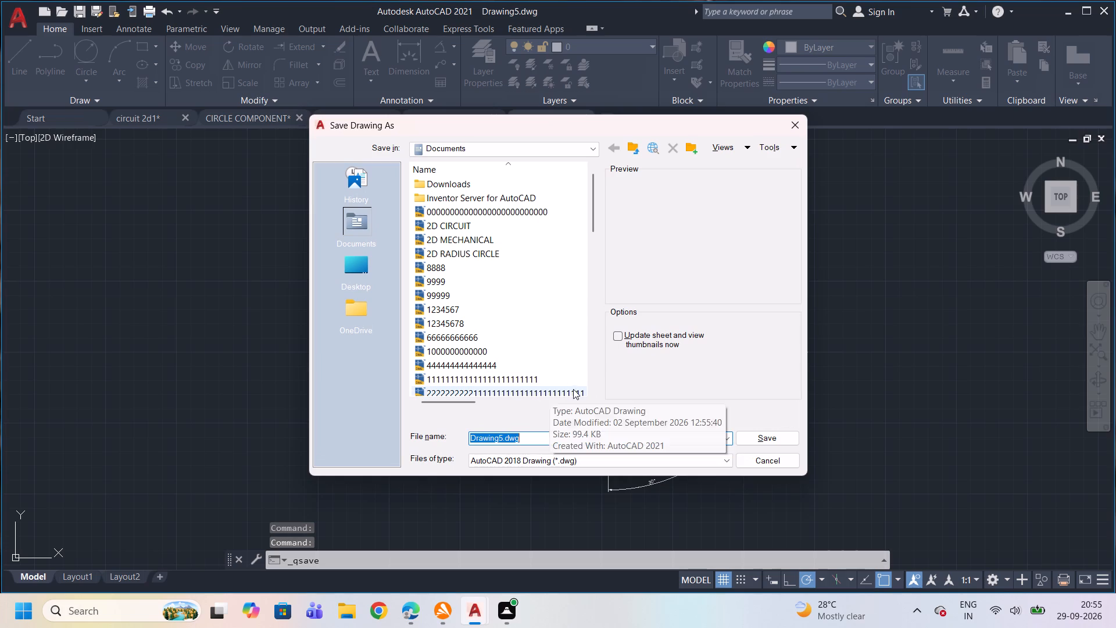
click(525, 438)
key(BackSpace)
key(BackSpace)
key(BackSpace)
key(BackSpace)
key(BackSpace)
key(BackSpace)
key(BackSpace)
key(BackSpace)
key(BackSpace)
key(BackSpace)
key(BackSpace)
key(BackSpace)
key(BackSpace)
key(BackSpace)
key(BackSpace)
key(BackSpace)
key(BackSpace)
key(BackSpace)
key(BackSpace)
key(BackSpace)
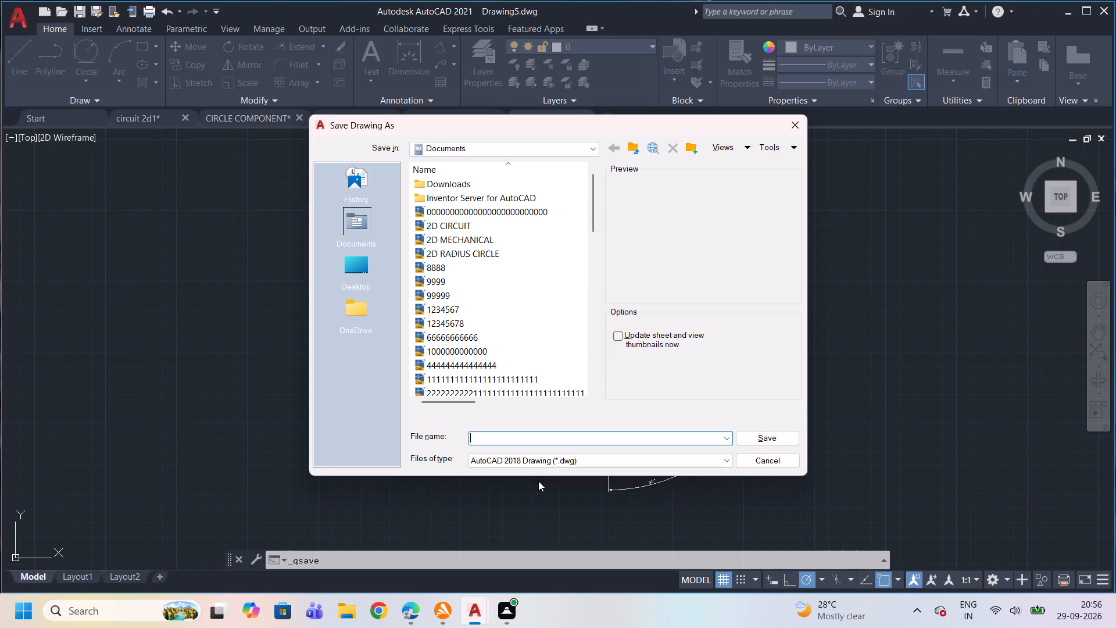
click(978, 515)
click(893, 371)
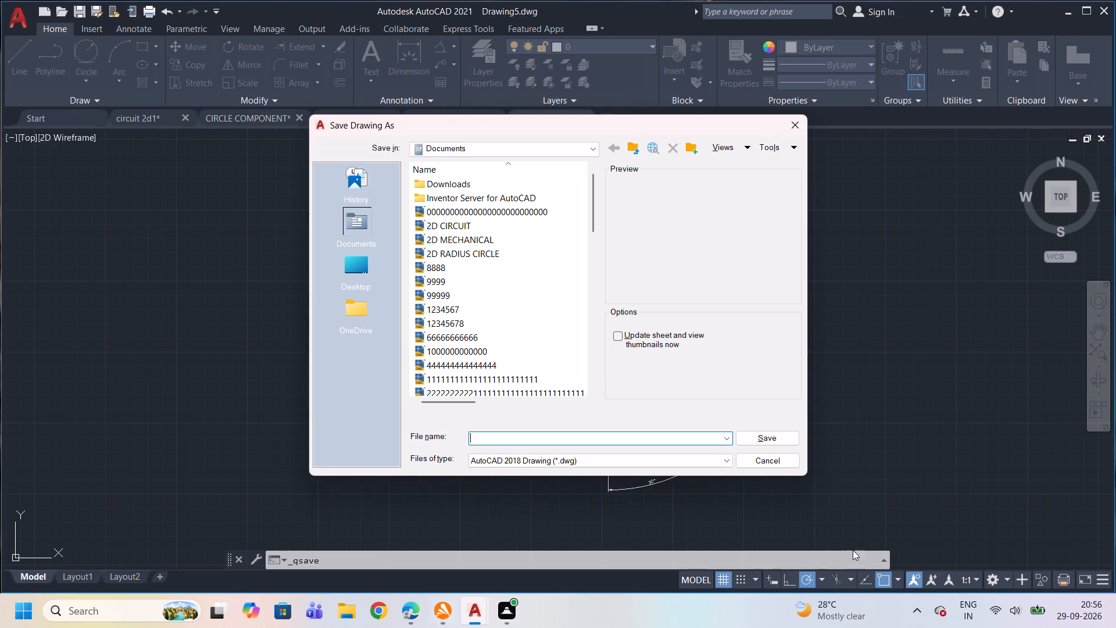
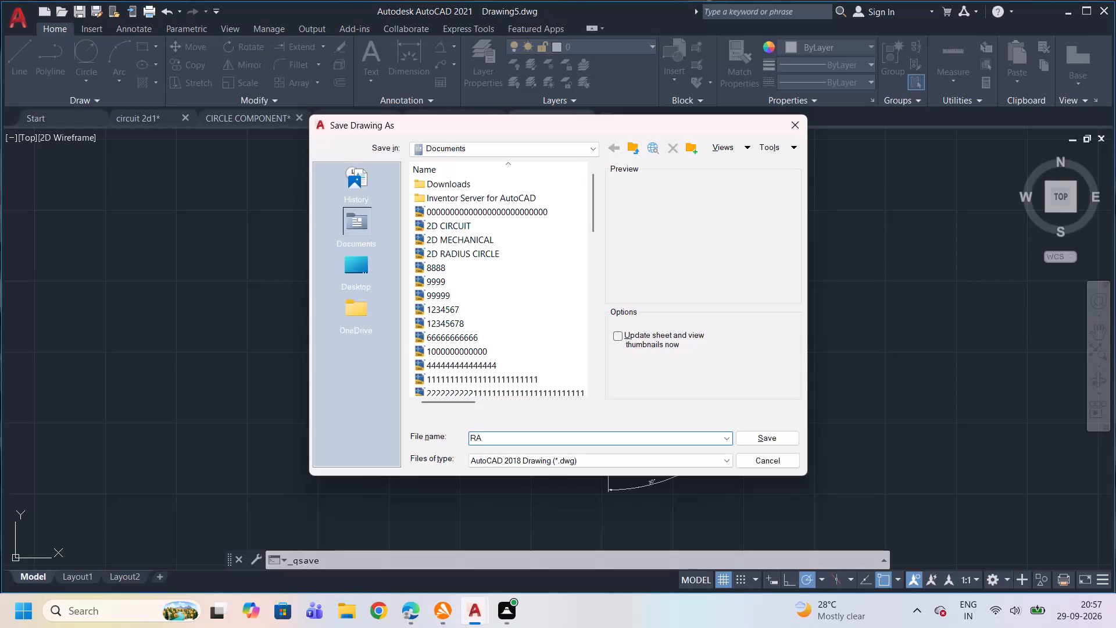
Name the drawing file RADIUS DIAGRAM and save it in the Documents folder as an AutoCAD 2018 drawing.
text(DIUS)
key(space)
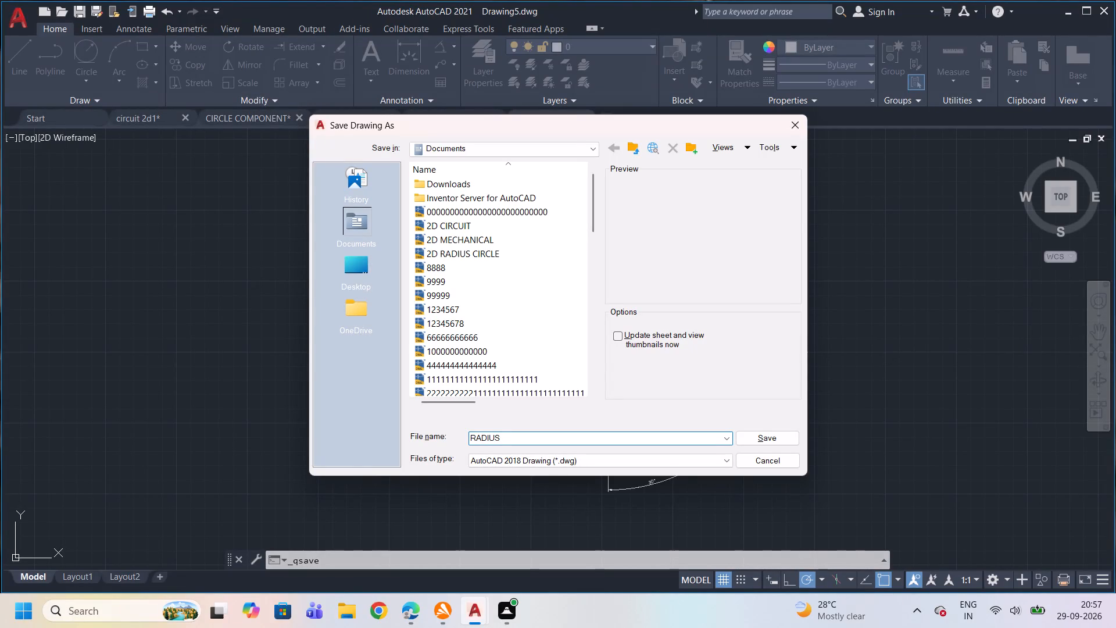
text(DI)
text(AGRAM)
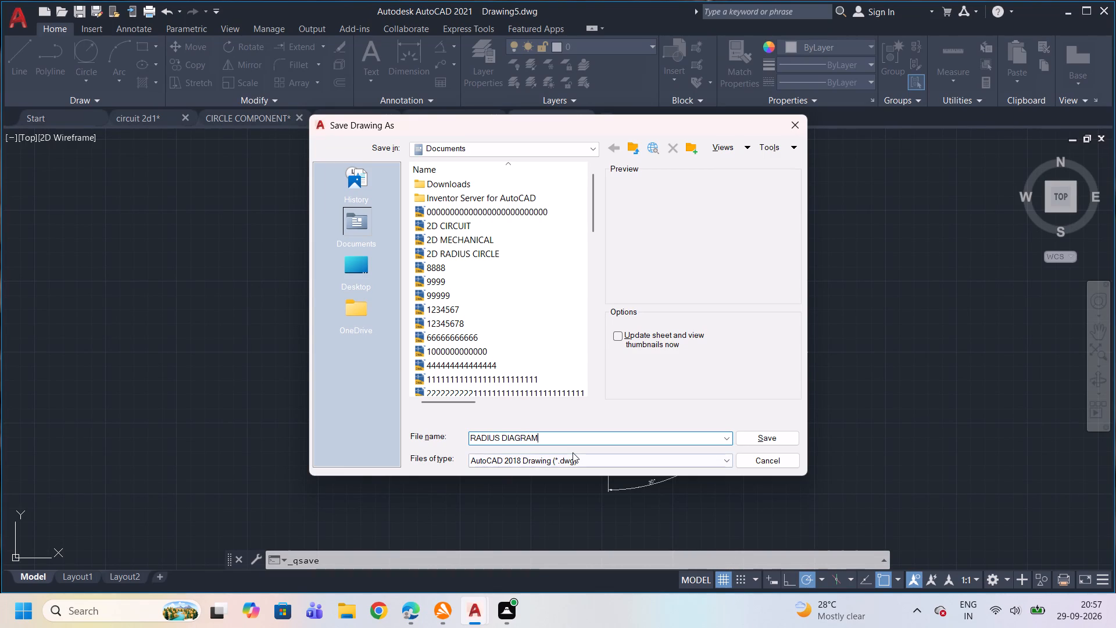
click(770, 441)
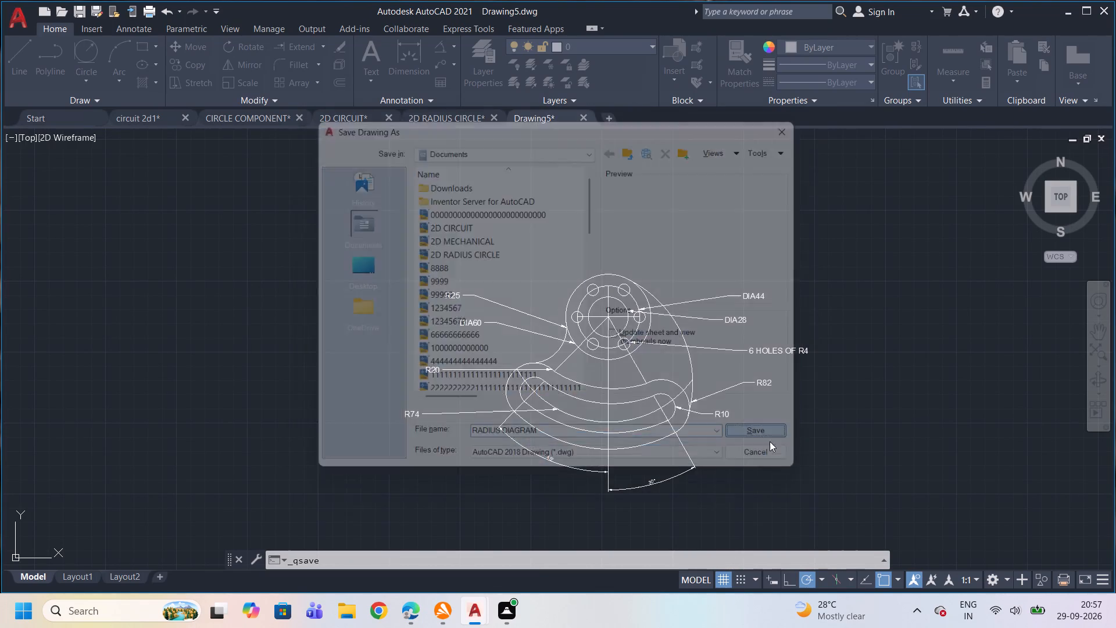
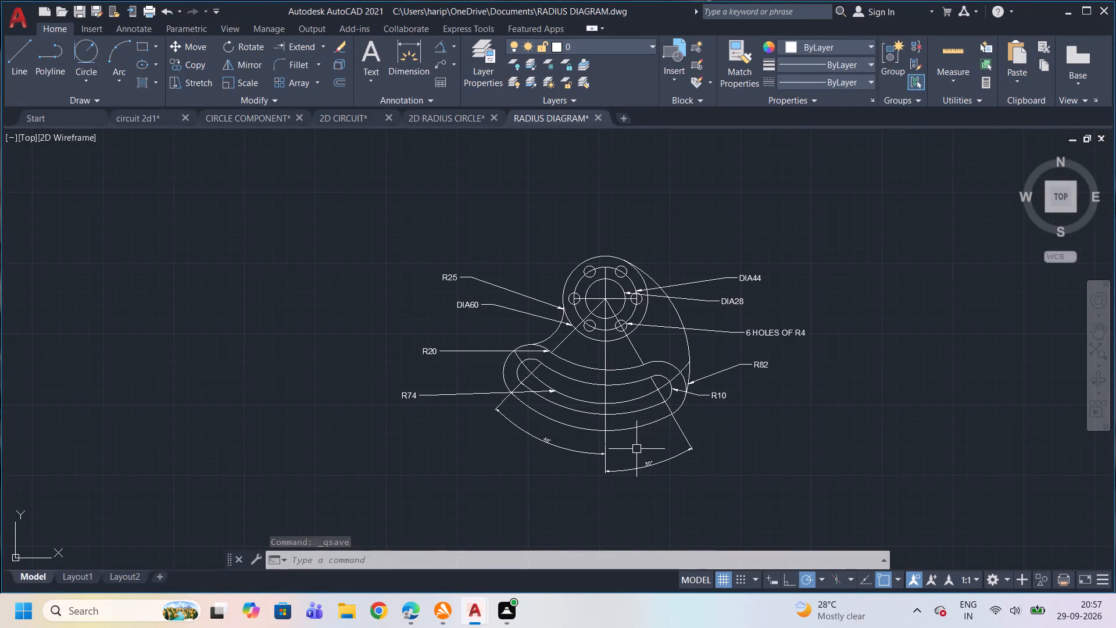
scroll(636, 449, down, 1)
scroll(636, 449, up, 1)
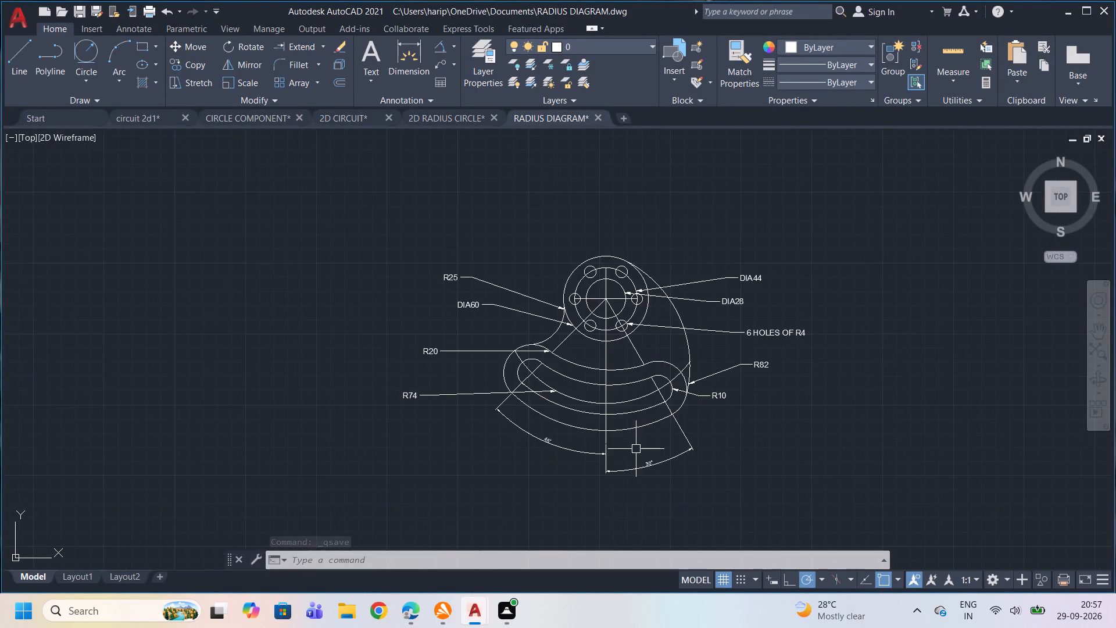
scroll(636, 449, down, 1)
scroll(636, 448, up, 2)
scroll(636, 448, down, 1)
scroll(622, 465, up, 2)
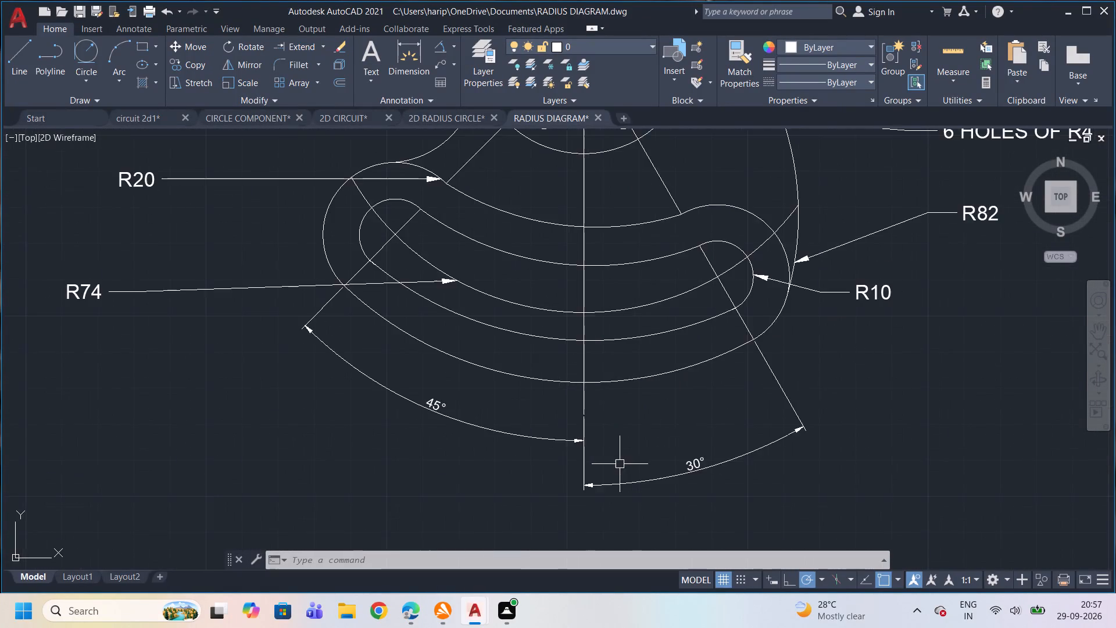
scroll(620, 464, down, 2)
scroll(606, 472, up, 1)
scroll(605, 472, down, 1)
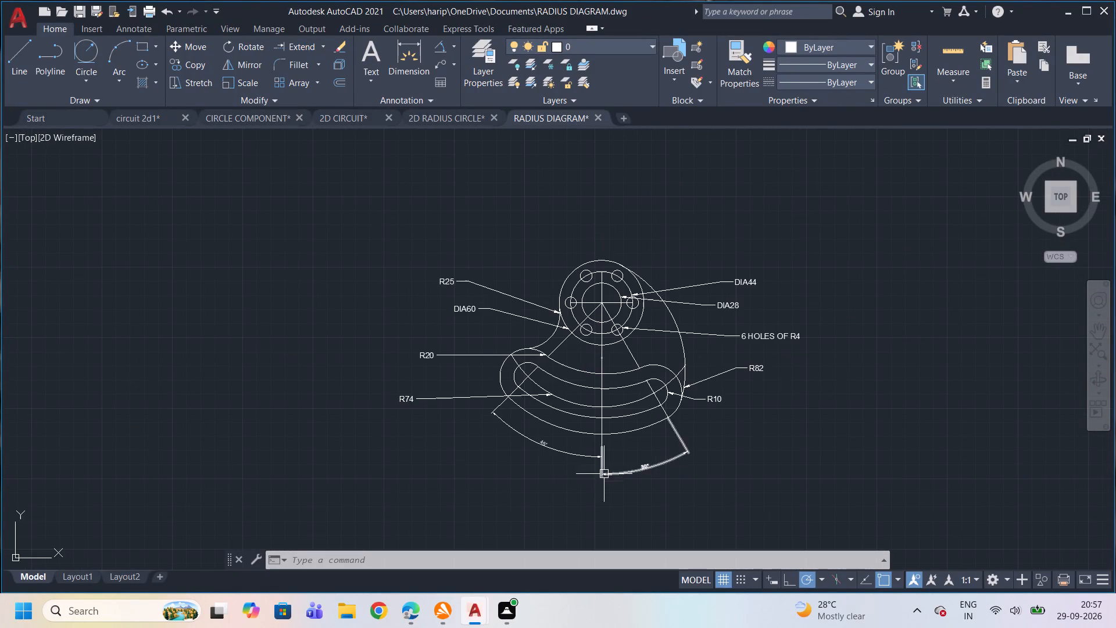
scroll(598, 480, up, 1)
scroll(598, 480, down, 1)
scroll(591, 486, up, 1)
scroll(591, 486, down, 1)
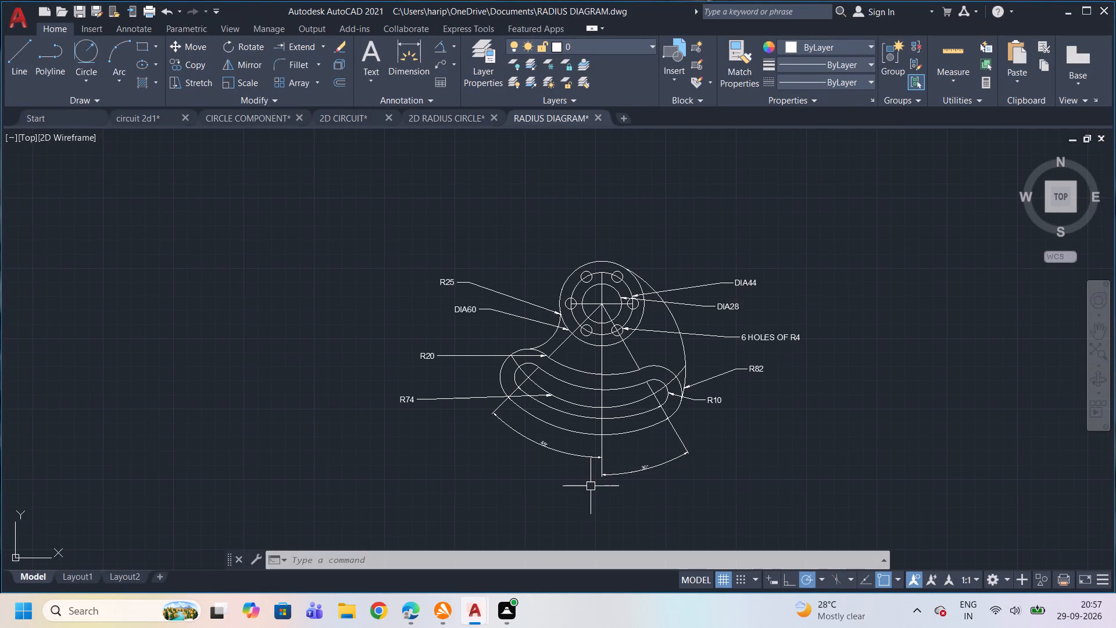